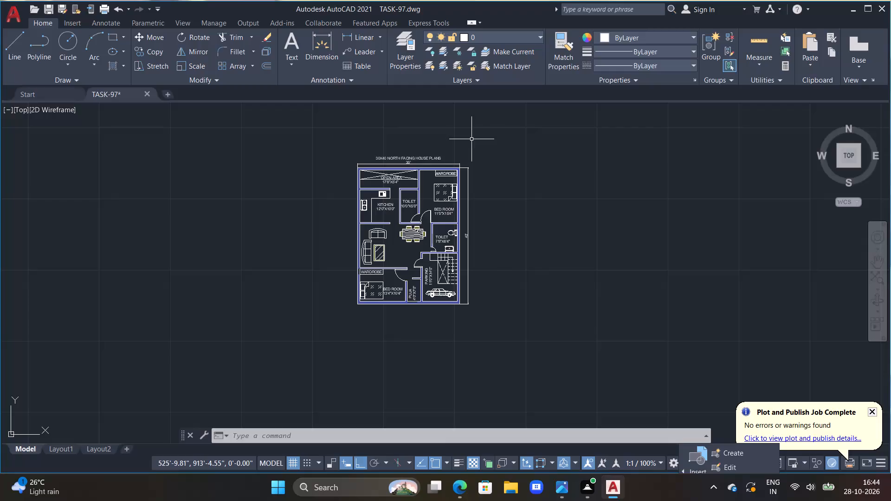
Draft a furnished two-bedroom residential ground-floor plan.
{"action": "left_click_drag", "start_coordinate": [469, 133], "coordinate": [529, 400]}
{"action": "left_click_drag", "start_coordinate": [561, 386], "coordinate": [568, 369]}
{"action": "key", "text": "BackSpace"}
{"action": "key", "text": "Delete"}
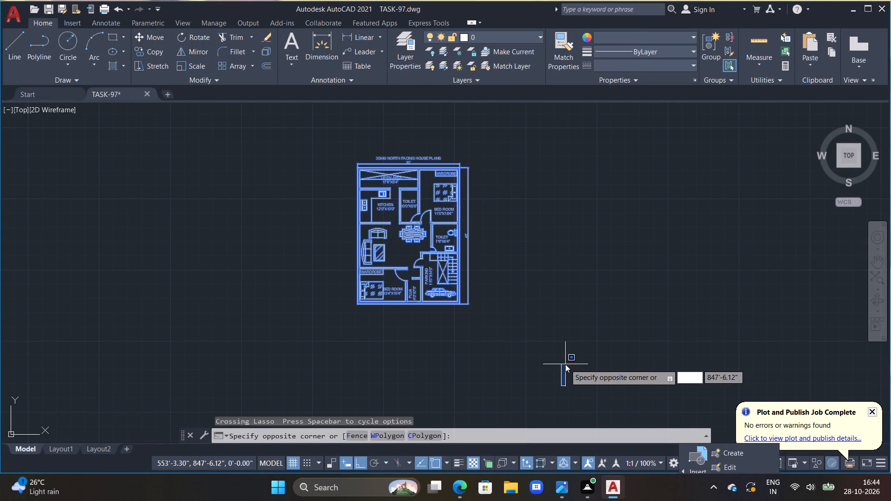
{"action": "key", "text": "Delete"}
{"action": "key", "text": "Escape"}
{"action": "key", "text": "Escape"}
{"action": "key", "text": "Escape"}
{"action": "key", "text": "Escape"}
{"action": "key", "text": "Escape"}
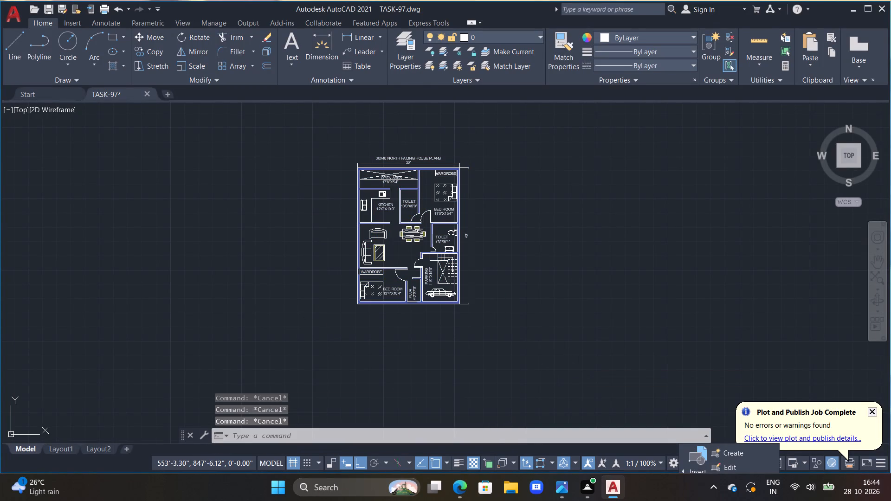
Erase the existing north-facing house plan, including its furniture, labels, title and dimensions, using a crossing lasso around the whole drawing.
{"action": "left_click", "coordinate": [468, 131]}
{"action": "left_click_drag", "start_coordinate": [466, 130], "coordinate": [420, 129]}
{"action": "left_click_drag", "start_coordinate": [411, 129], "coordinate": [390, 328]}
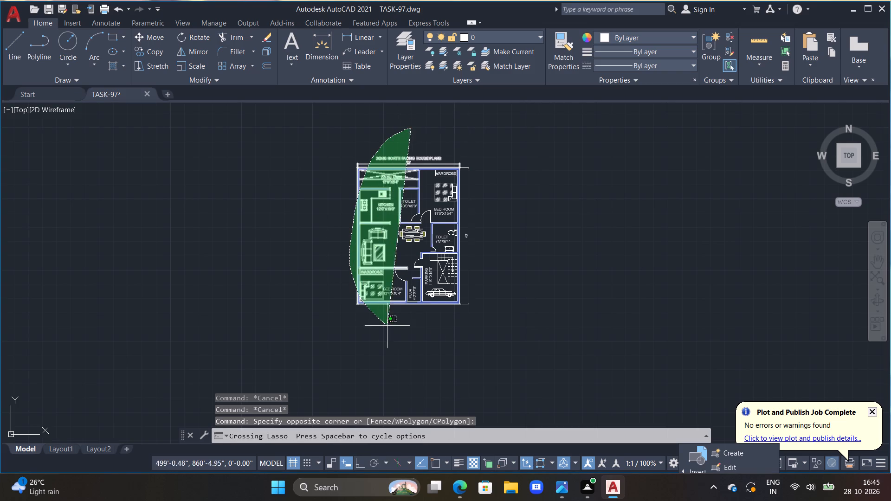
{"action": "left_click_drag", "start_coordinate": [390, 328], "coordinate": [557, 226]}
{"action": "key", "text": "Delete"}
{"action": "key", "text": "Escape"}
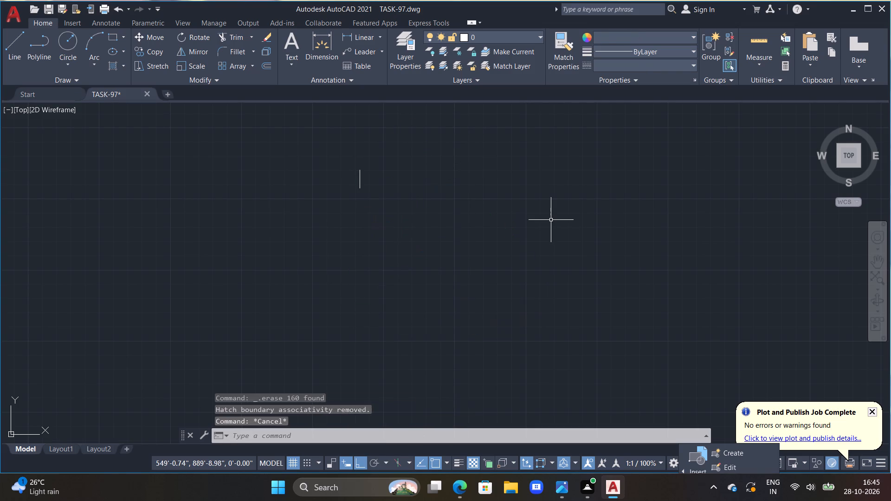
{"action": "key", "text": "Escape"}
{"action": "key", "text": "Escape"}
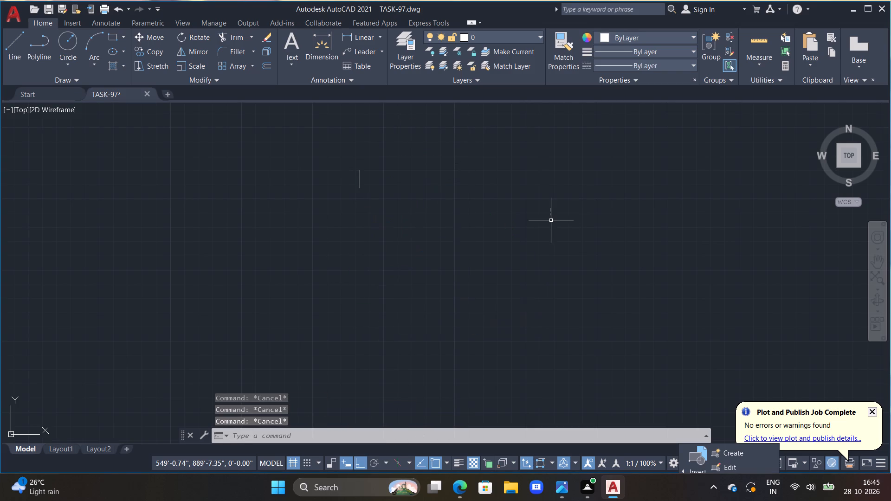
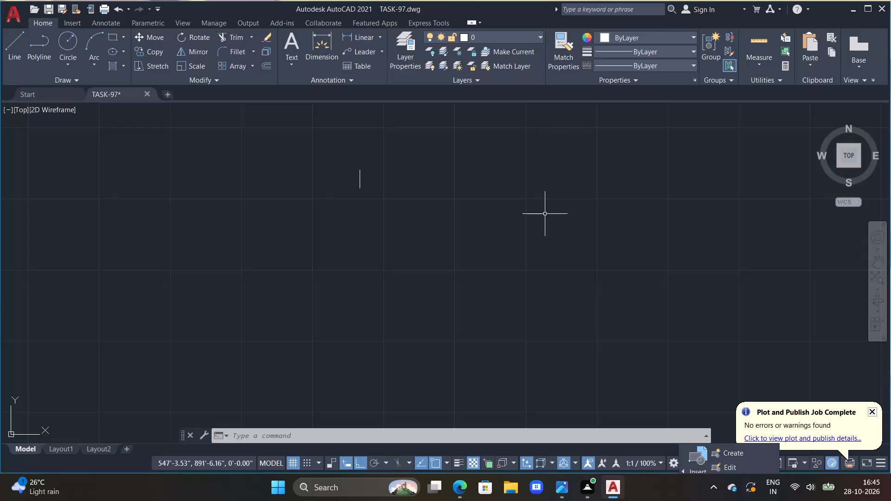
Erase the leftover short vertical line from the model space.
{"action": "left_click_drag", "start_coordinate": [376, 174], "coordinate": [312, 199]}
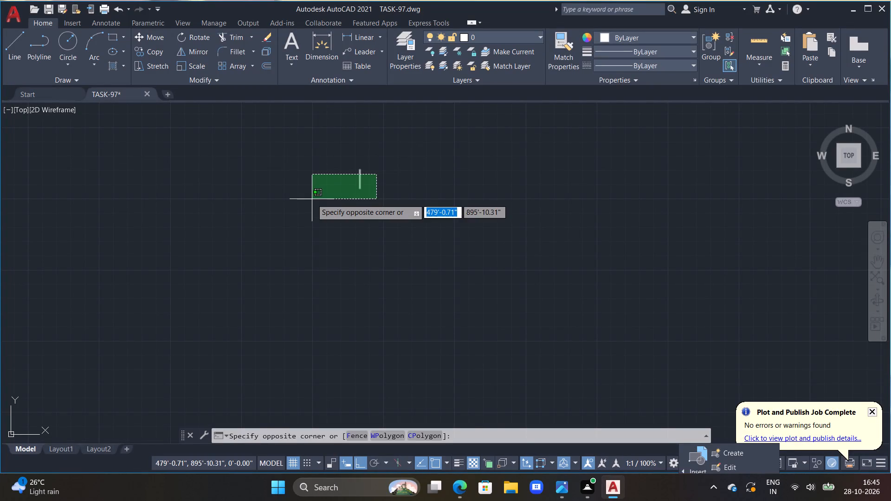
{"action": "left_click", "coordinate": [312, 199]}
{"action": "key", "text": "Delete"}
{"action": "key", "text": "Escape"}
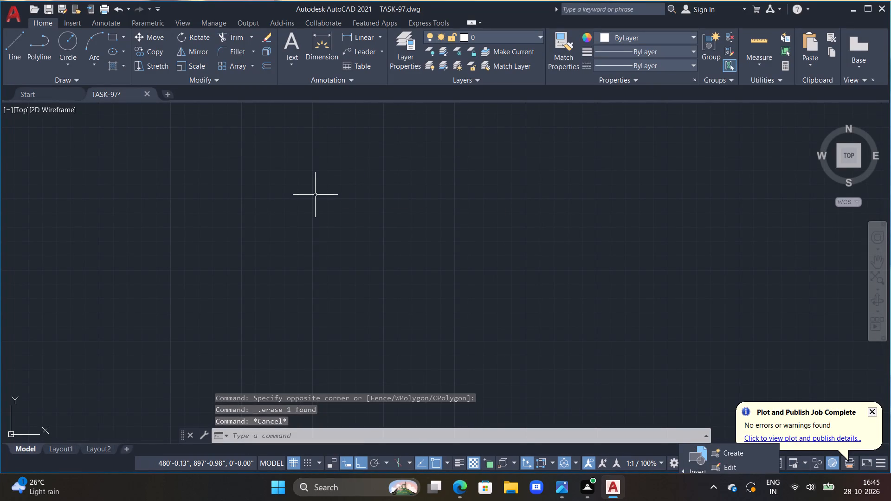
{"action": "key", "text": "Escape"}
{"action": "key", "text": "Escape"}
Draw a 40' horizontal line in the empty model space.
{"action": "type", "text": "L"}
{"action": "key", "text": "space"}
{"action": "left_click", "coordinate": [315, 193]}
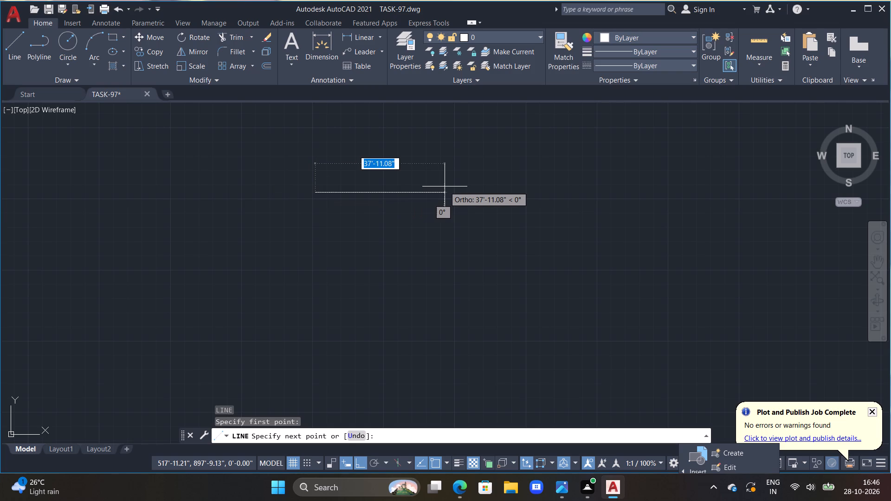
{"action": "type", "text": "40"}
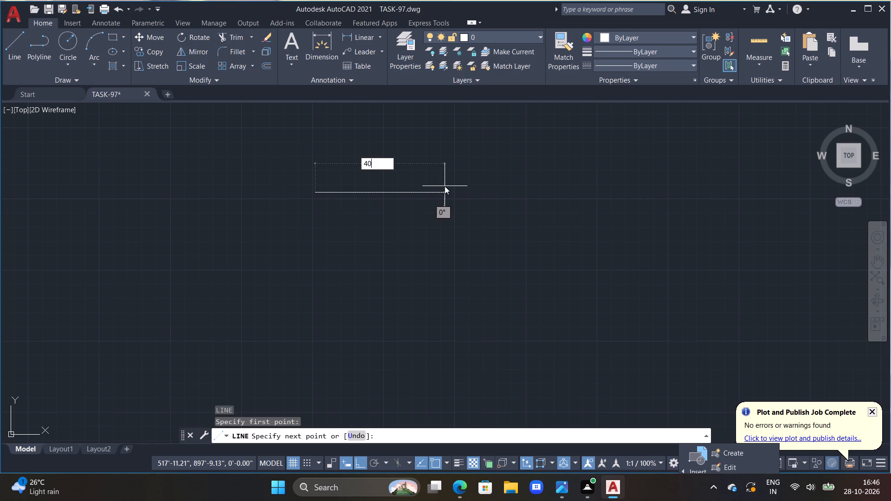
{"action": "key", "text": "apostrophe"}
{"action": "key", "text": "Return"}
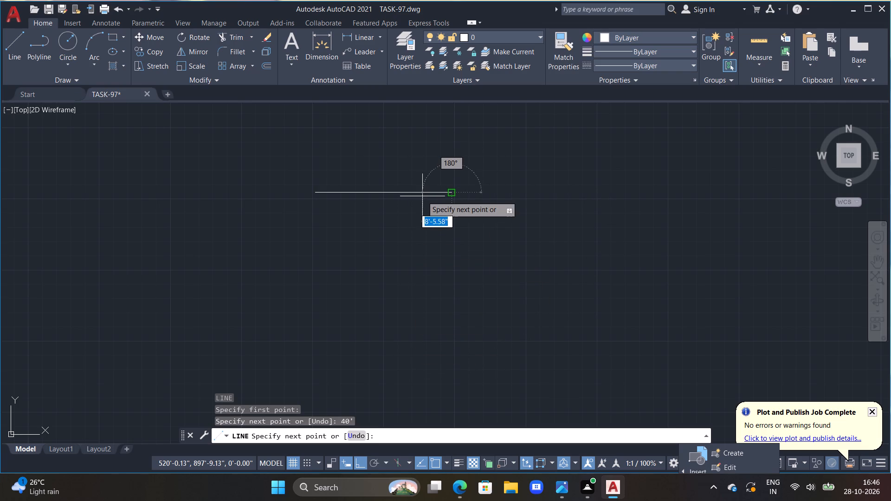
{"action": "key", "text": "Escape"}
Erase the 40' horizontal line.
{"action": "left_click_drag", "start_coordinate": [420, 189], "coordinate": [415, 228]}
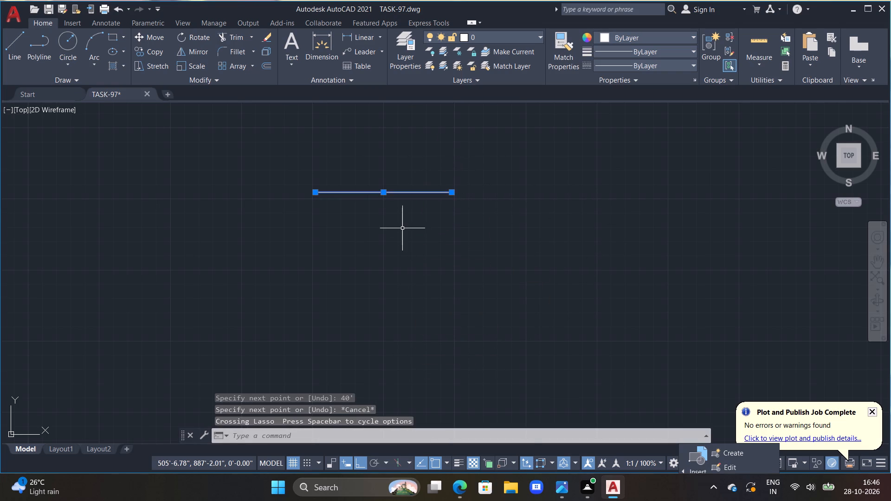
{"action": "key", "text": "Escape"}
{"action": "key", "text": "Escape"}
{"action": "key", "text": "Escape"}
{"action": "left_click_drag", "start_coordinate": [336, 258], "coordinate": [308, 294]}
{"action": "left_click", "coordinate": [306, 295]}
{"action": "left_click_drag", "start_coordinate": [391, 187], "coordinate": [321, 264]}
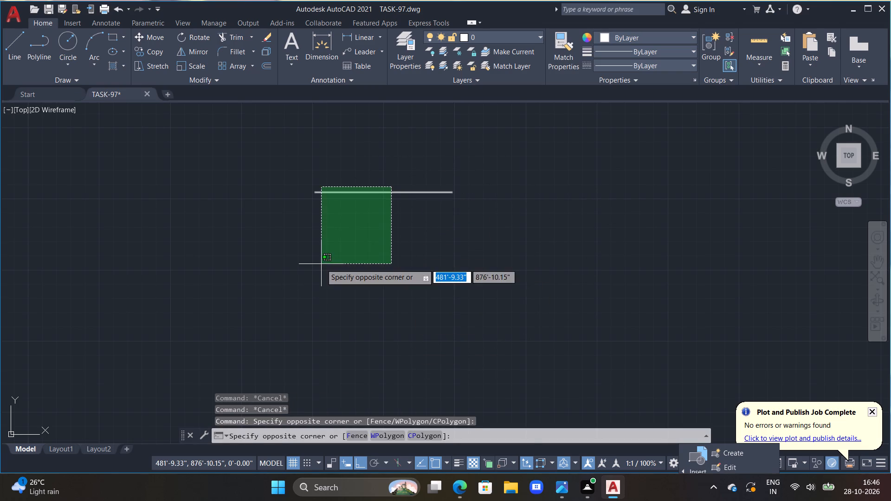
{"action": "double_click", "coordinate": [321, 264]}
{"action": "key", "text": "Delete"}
Draw a closed rectangular plot outline from lines, 40' wide and 60' deep, starting at its top-left corner.
{"action": "type", "text": "L"}
{"action": "key", "text": "space"}
{"action": "left_click", "coordinate": [319, 206]}
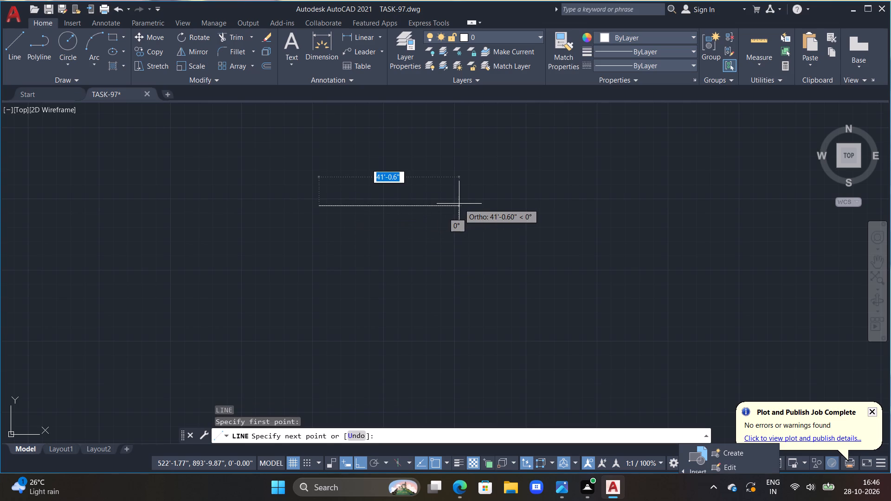
{"action": "type", "text": "40"}
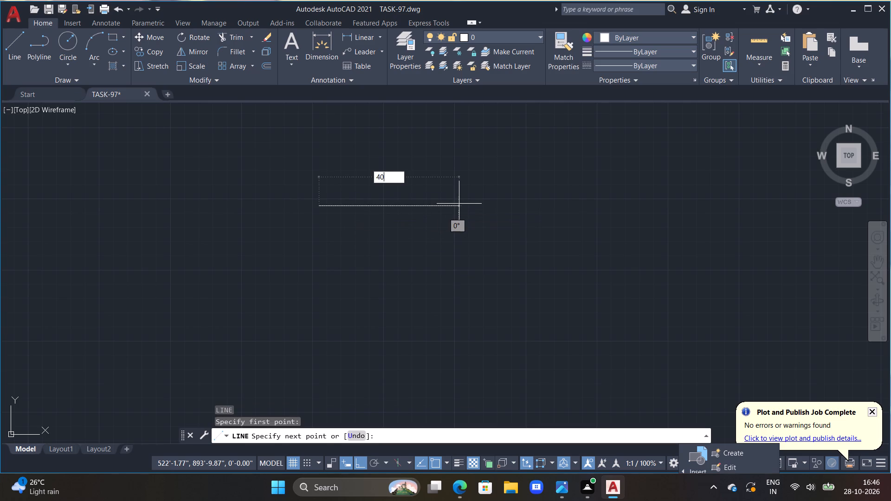
{"action": "key", "text": "apostrophe"}
{"action": "key", "text": "Return"}
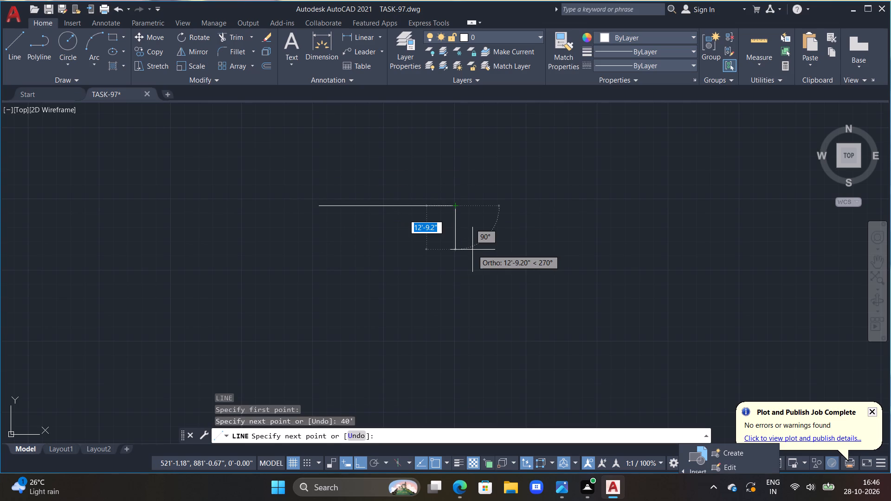
{"action": "scroll", "coordinate": [472, 250], "scroll_direction": "down", "scroll_amount": 1}
{"action": "middle_click_drag", "start_coordinate": [472, 246], "coordinate": [446, 187]}
{"action": "scroll", "coordinate": [449, 242], "scroll_direction": "down", "scroll_amount": 1}
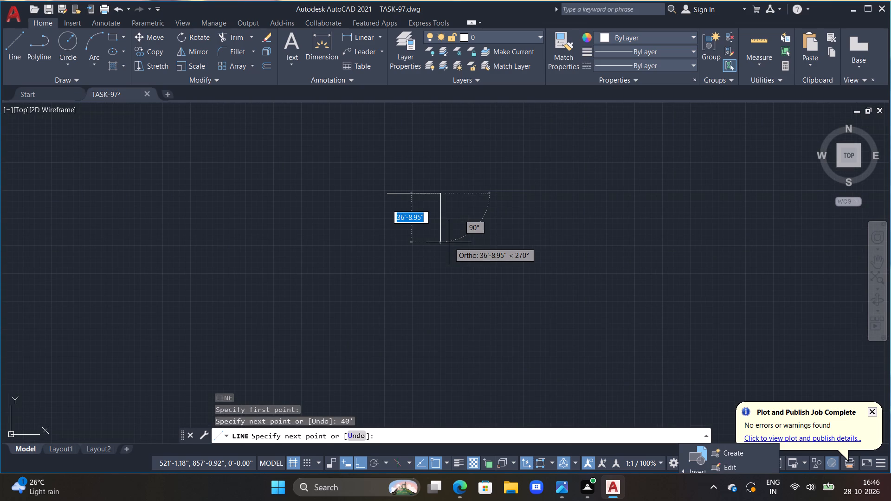
{"action": "key", "text": "6"}
{"action": "type", "text": "0'"}
{"action": "key", "text": "Return"}
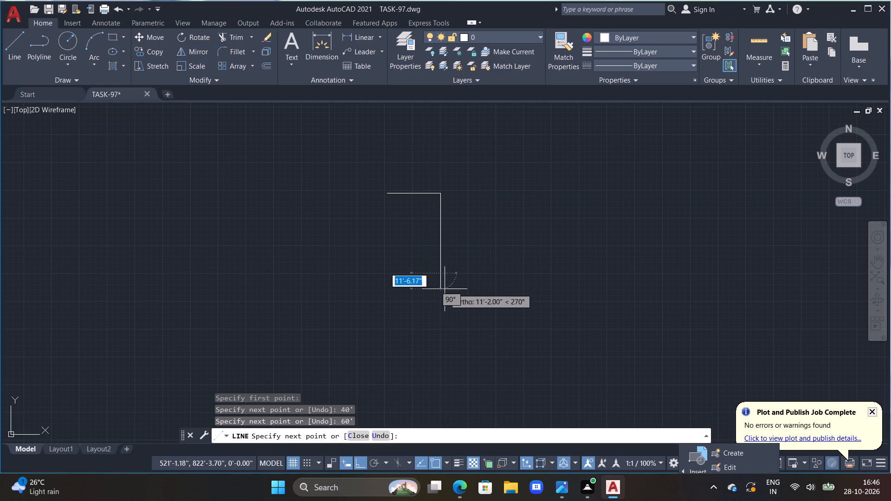
{"action": "type", "text": "40'"}
{"action": "key", "text": "Return"}
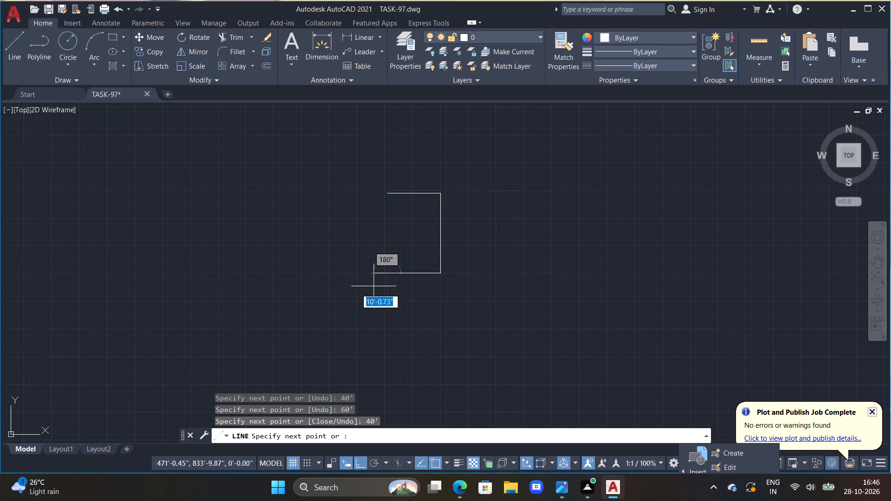
{"action": "left_click", "coordinate": [387, 192]}
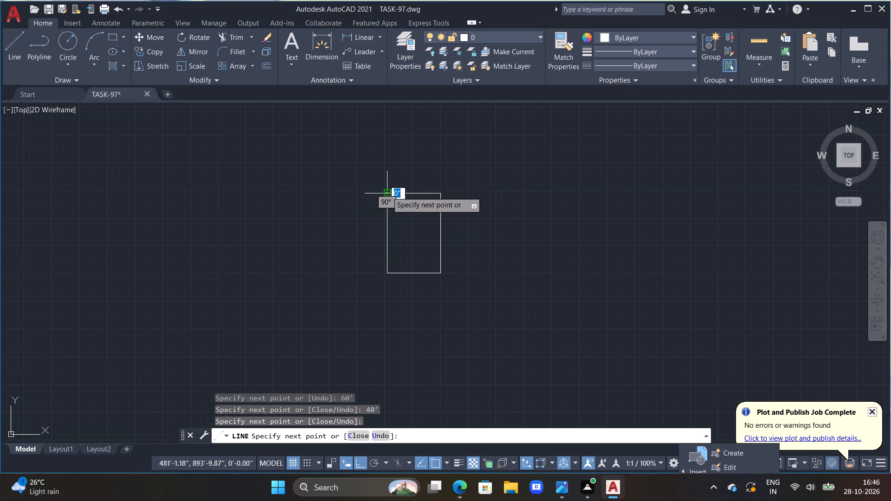
{"action": "key", "text": "Escape"}
{"action": "key", "text": "Escape"}
{"action": "key", "text": "Escape"}
{"action": "key", "text": "Escape"}
{"action": "scroll", "coordinate": [397, 200], "scroll_direction": "up", "scroll_amount": 1}
{"action": "key", "text": "Escape"}
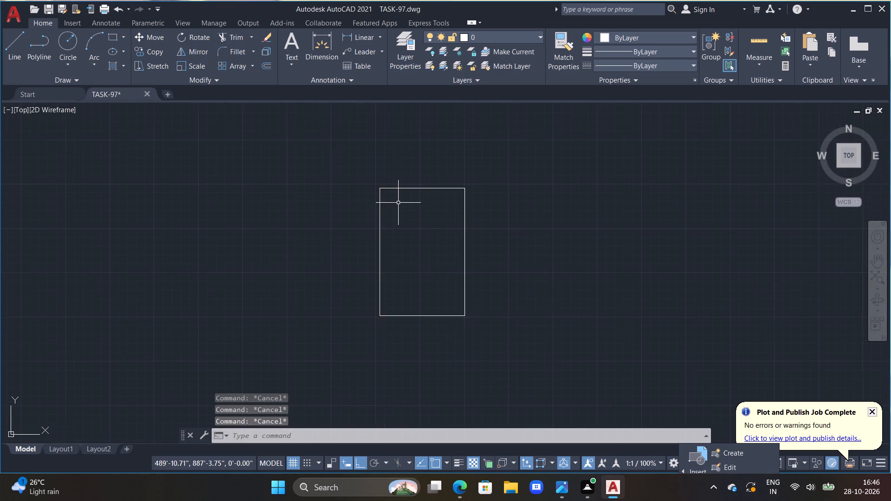
{"action": "scroll", "coordinate": [398, 203], "scroll_direction": "up", "scroll_amount": 1}
{"action": "key", "text": "Escape"}
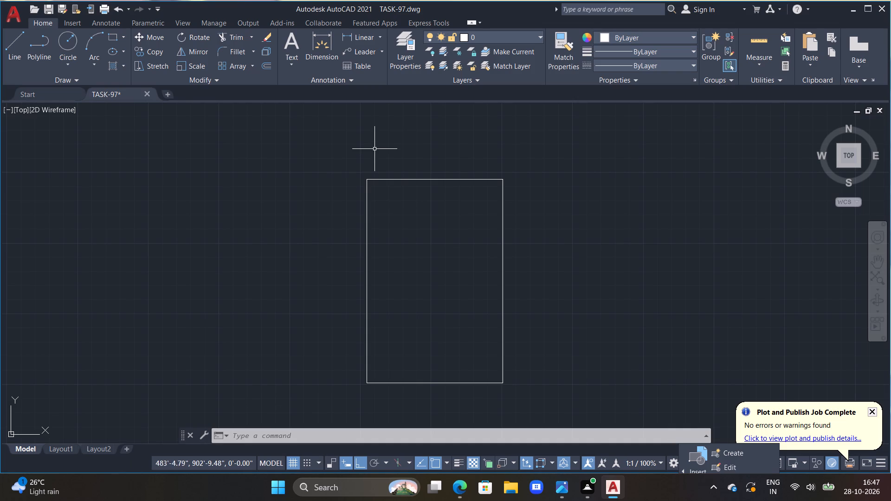
Offset the top, left and right edges of the plot outline 9" inward.
{"action": "scroll", "coordinate": [404, 191], "scroll_direction": "up", "scroll_amount": 1}
{"action": "middle_click_drag", "start_coordinate": [413, 193], "coordinate": [405, 270]}
{"action": "scroll", "coordinate": [406, 270], "scroll_direction": "up", "scroll_amount": 1}
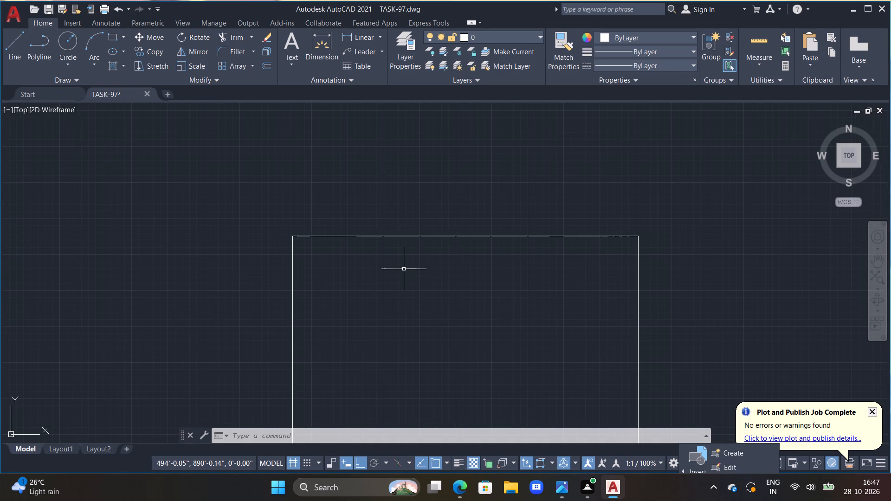
{"action": "type", "text": "OFF"}
{"action": "key", "text": "space"}
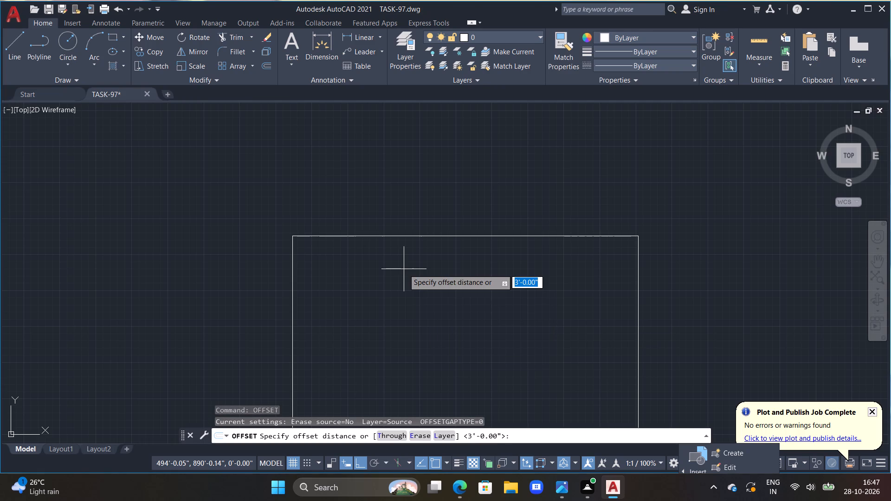
{"action": "type", "text": "9\""}
{"action": "key", "text": "Return"}
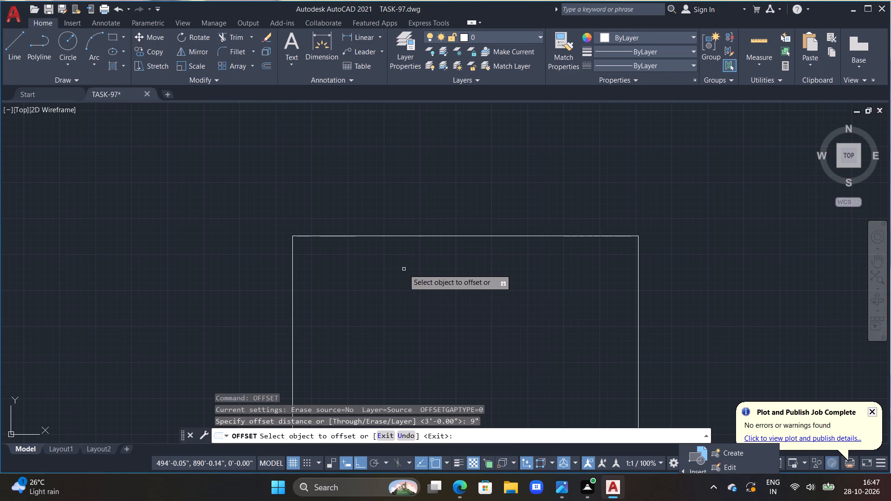
{"action": "left_click", "coordinate": [418, 236]}
{"action": "left_click", "coordinate": [419, 294]}
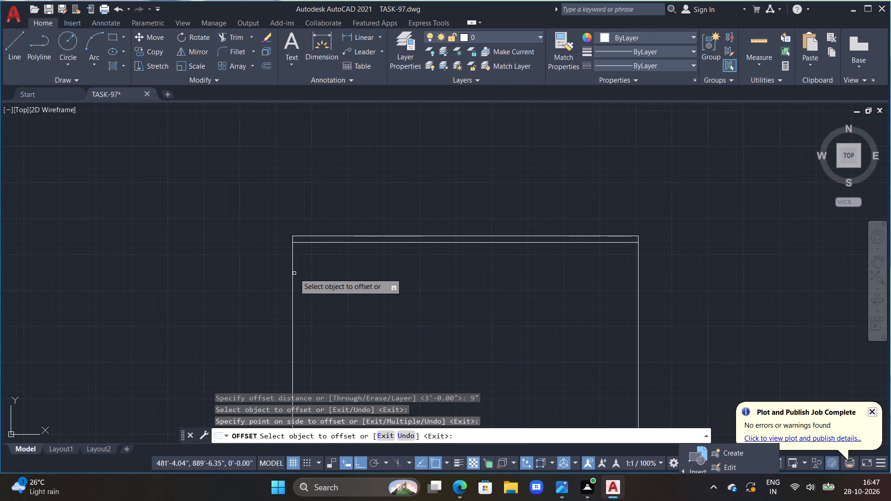
{"action": "left_click_drag", "start_coordinate": [293, 273], "coordinate": [301, 279]}
{"action": "left_click", "coordinate": [335, 302]}
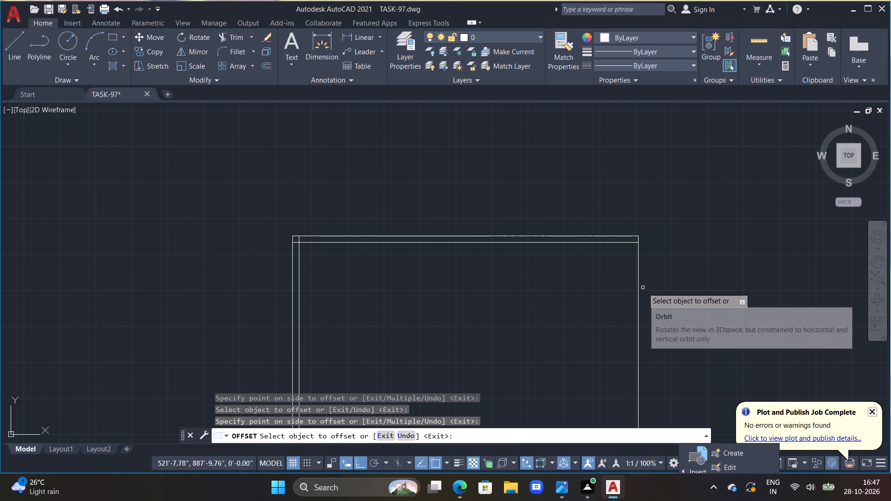
{"action": "double_click", "coordinate": [637, 283]}
{"action": "double_click", "coordinate": [563, 285]}
Offset the bottom edge of the plot outline inward by the same 9" distance.
{"action": "scroll", "coordinate": [562, 286], "scroll_direction": "up", "scroll_amount": 1}
{"action": "middle_click_drag", "start_coordinate": [565, 255], "coordinate": [560, 136]}
{"action": "scroll", "coordinate": [551, 171], "scroll_direction": "down", "scroll_amount": 3}
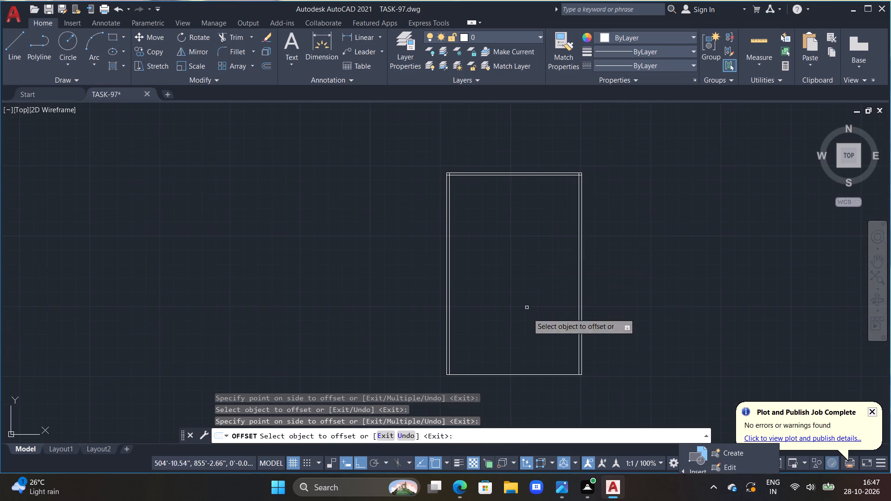
{"action": "scroll", "coordinate": [540, 368], "scroll_direction": "up", "scroll_amount": 3}
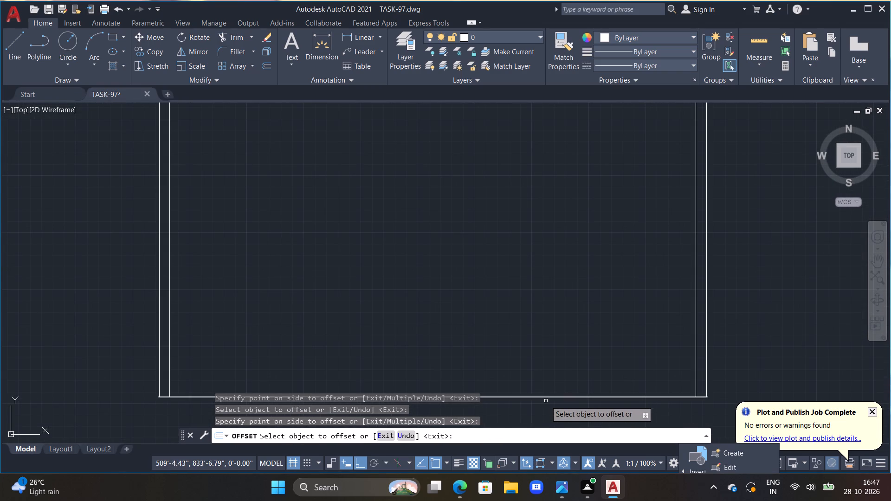
{"action": "left_click", "coordinate": [545, 397]}
{"action": "left_click", "coordinate": [538, 357]}
{"action": "scroll", "coordinate": [497, 265], "scroll_direction": "down", "scroll_amount": 1}
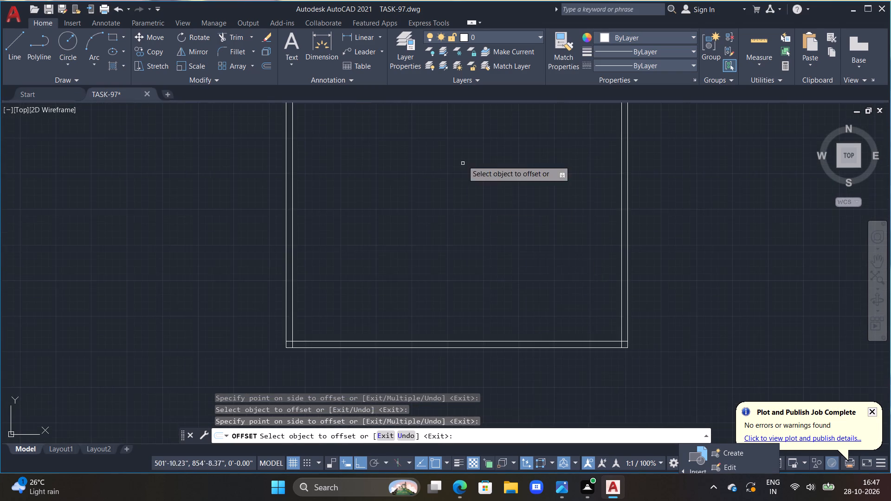
{"action": "scroll", "coordinate": [462, 152], "scroll_direction": "down", "scroll_amount": 1}
{"action": "middle_click_drag", "start_coordinate": [462, 171], "coordinate": [431, 369]}
{"action": "scroll", "coordinate": [404, 279], "scroll_direction": "up", "scroll_amount": 2}
{"action": "middle_click_drag", "start_coordinate": [399, 315], "coordinate": [353, 412]}
{"action": "scroll", "coordinate": [321, 249], "scroll_direction": "down", "scroll_amount": 2}
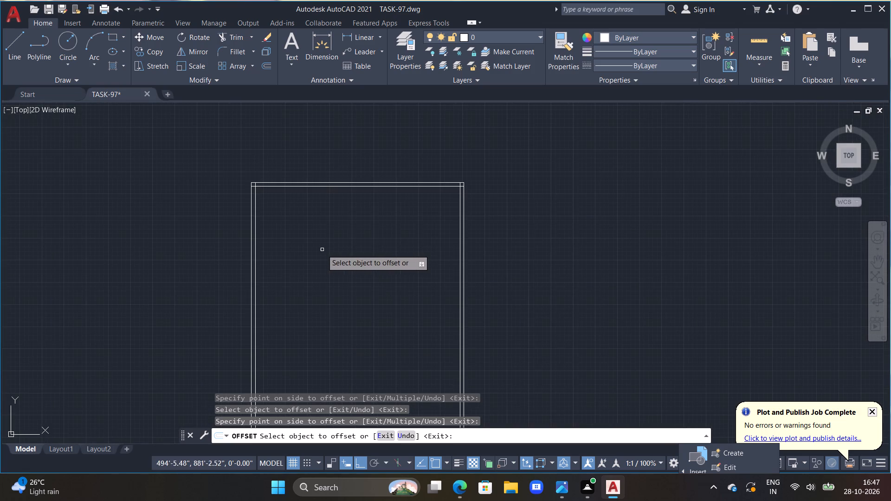
{"action": "scroll", "coordinate": [328, 190], "scroll_direction": "up", "scroll_amount": 3}
{"action": "middle_click_drag", "start_coordinate": [324, 217], "coordinate": [320, 252]}
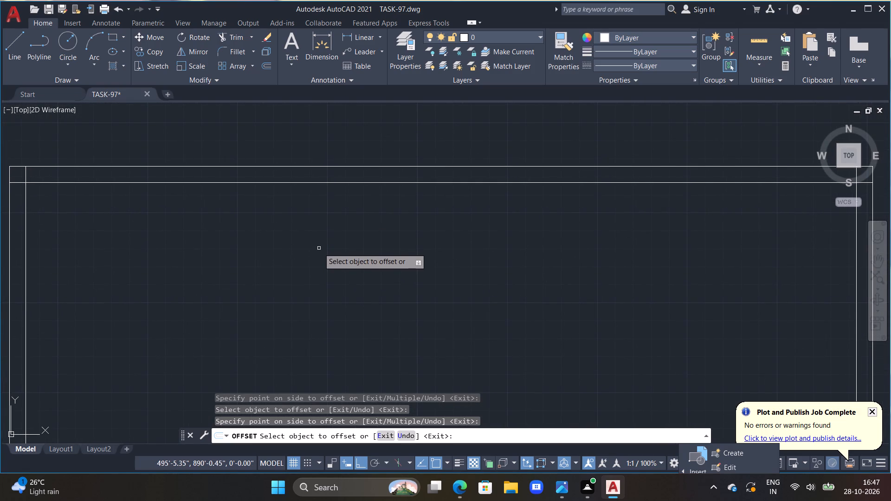
{"action": "key", "text": "Escape"}
{"action": "key", "text": "Escape"}
{"action": "key", "text": "Escape"}
Trim the overlapping inner wall line ends at the outline's two top corners.
{"action": "type", "text": "TR"}
{"action": "key", "text": "space"}
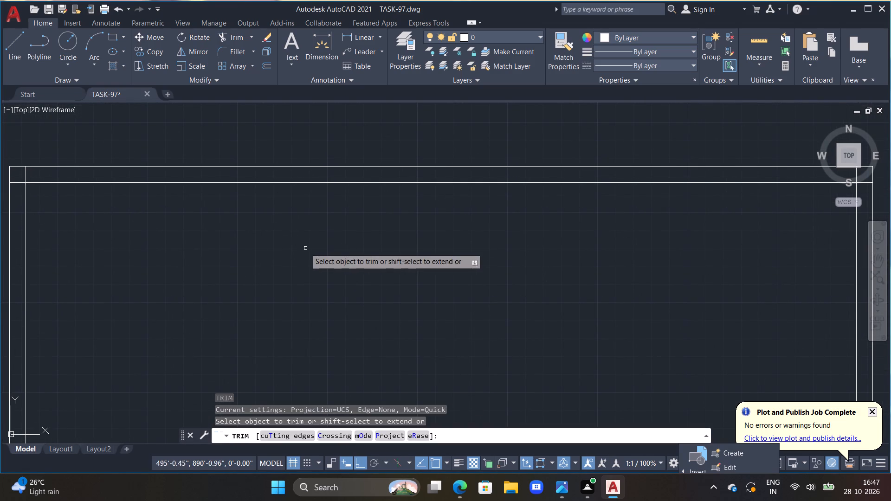
{"action": "double_click", "coordinate": [21, 181]}
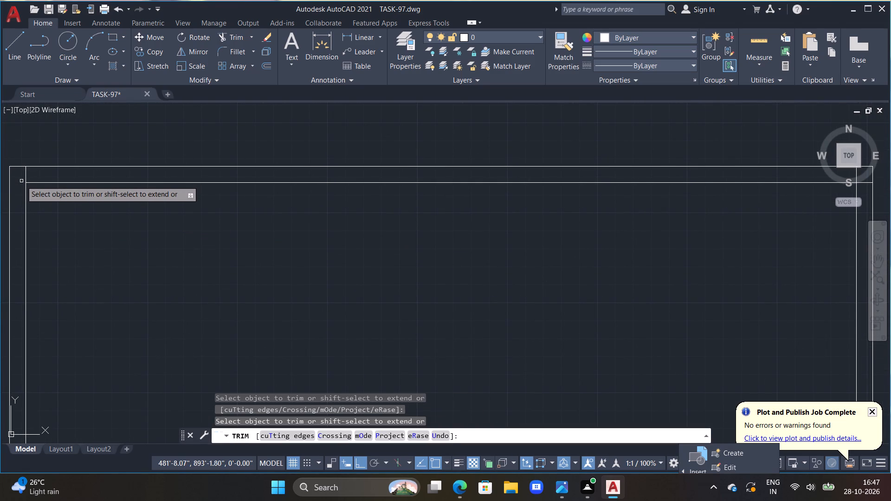
{"action": "left_click", "coordinate": [25, 176]}
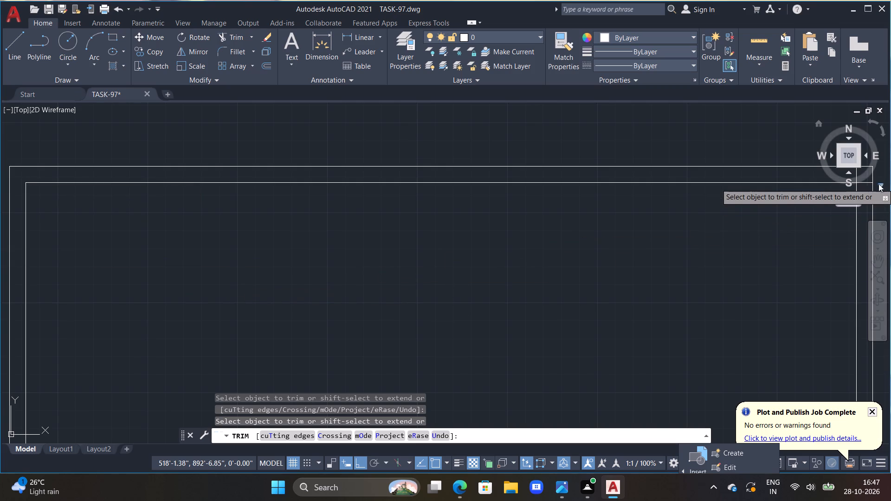
{"action": "middle_click_drag", "start_coordinate": [717, 218], "coordinate": [399, 231]}
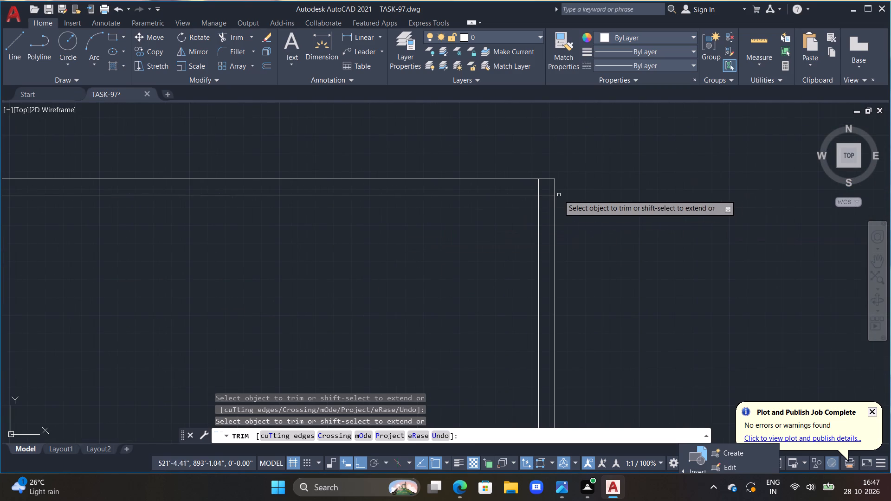
{"action": "double_click", "coordinate": [549, 196]}
{"action": "left_click", "coordinate": [538, 187]}
Trim the overlapping inner wall line ends at the outline's two bottom corners.
{"action": "scroll", "coordinate": [343, 225], "scroll_direction": "down", "scroll_amount": 3}
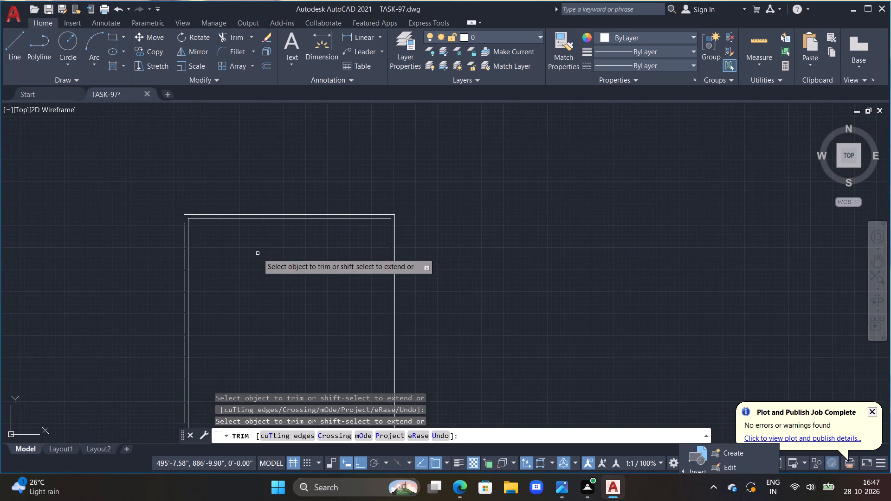
{"action": "middle_click_drag", "start_coordinate": [259, 256], "coordinate": [311, 141]}
{"action": "middle_click_drag", "start_coordinate": [310, 264], "coordinate": [323, 139]}
{"action": "scroll", "coordinate": [284, 296], "scroll_direction": "up", "scroll_amount": 4}
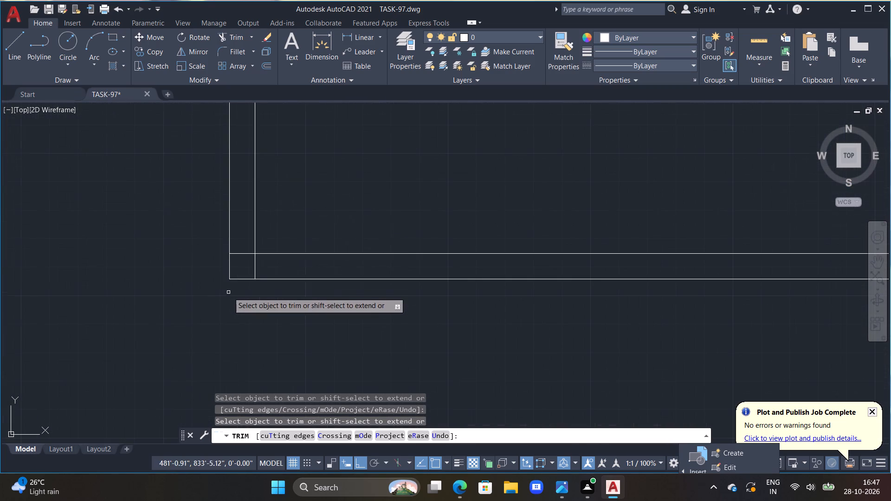
{"action": "left_click_drag", "start_coordinate": [240, 233], "coordinate": [264, 265]}
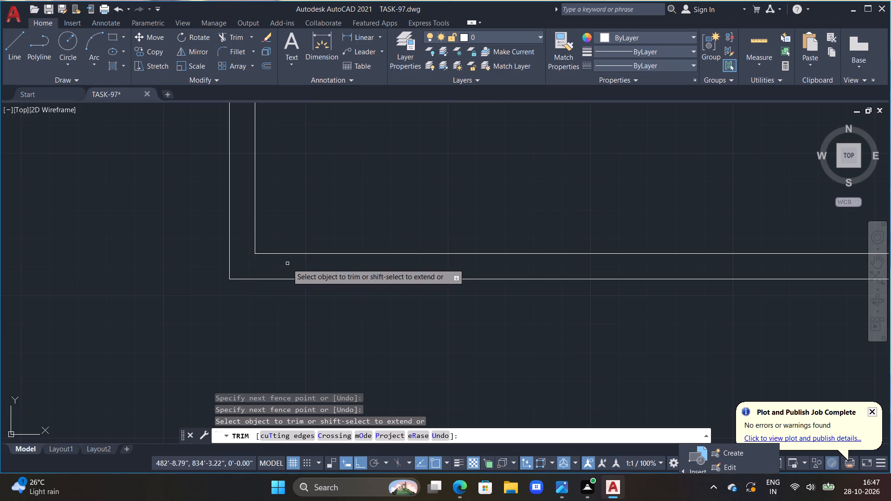
{"action": "scroll", "coordinate": [298, 268], "scroll_direction": "down", "scroll_amount": 1}
{"action": "middle_click_drag", "start_coordinate": [550, 307], "coordinate": [74, 298]}
{"action": "left_click", "coordinate": [626, 252]}
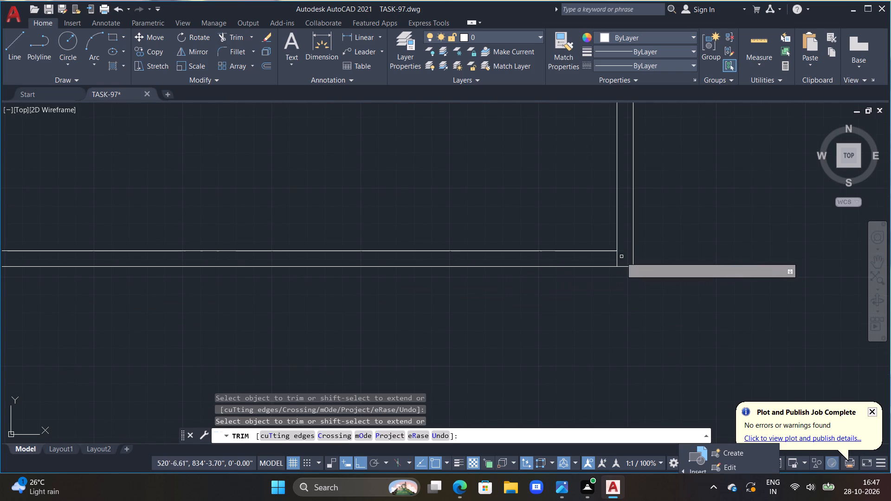
{"action": "left_click", "coordinate": [617, 258]}
{"action": "scroll", "coordinate": [555, 224], "scroll_direction": "down", "scroll_amount": 3}
{"action": "middle_click_drag", "start_coordinate": [445, 204], "coordinate": [463, 347]}
{"action": "key", "text": "Escape"}
{"action": "key", "text": "Escape"}
{"action": "key", "text": "Escape"}
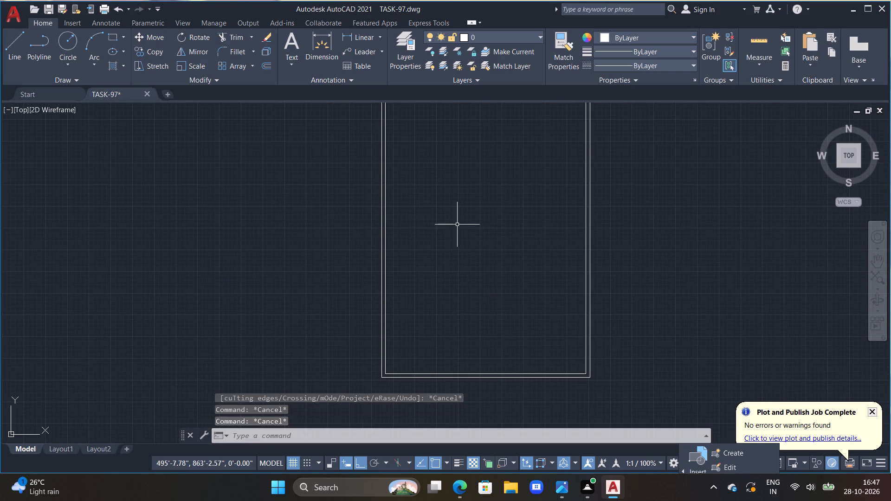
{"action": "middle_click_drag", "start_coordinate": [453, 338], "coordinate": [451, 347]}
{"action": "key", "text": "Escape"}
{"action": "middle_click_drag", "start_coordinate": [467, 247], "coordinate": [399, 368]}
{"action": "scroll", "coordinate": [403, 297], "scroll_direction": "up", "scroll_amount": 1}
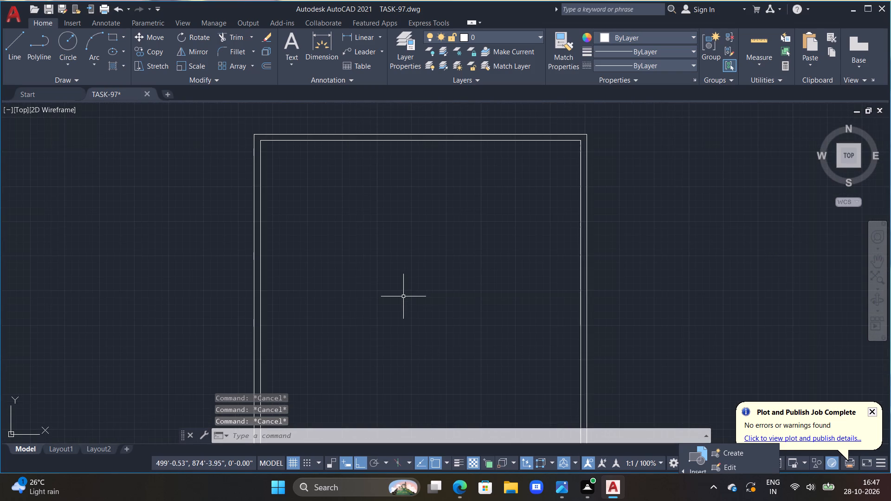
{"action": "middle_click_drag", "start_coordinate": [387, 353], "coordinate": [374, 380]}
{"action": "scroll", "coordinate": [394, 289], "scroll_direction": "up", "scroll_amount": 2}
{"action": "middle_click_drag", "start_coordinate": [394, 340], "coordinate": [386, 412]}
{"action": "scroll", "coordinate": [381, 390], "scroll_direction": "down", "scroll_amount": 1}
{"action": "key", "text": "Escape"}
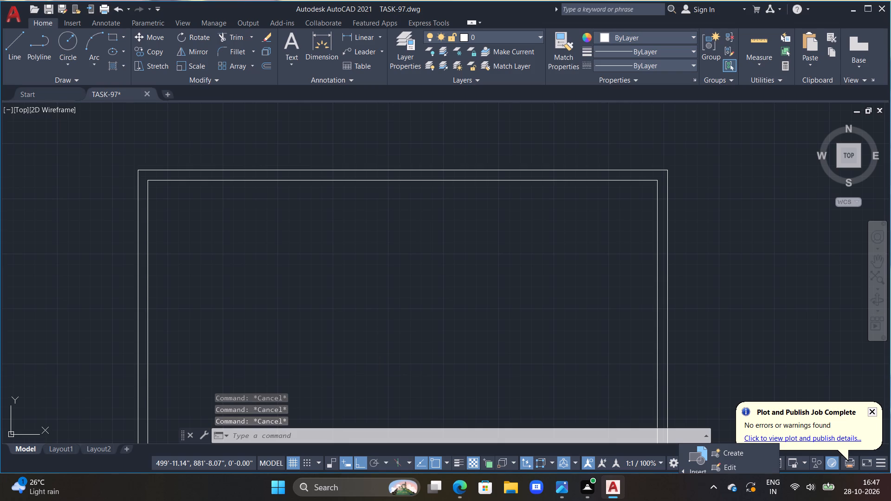
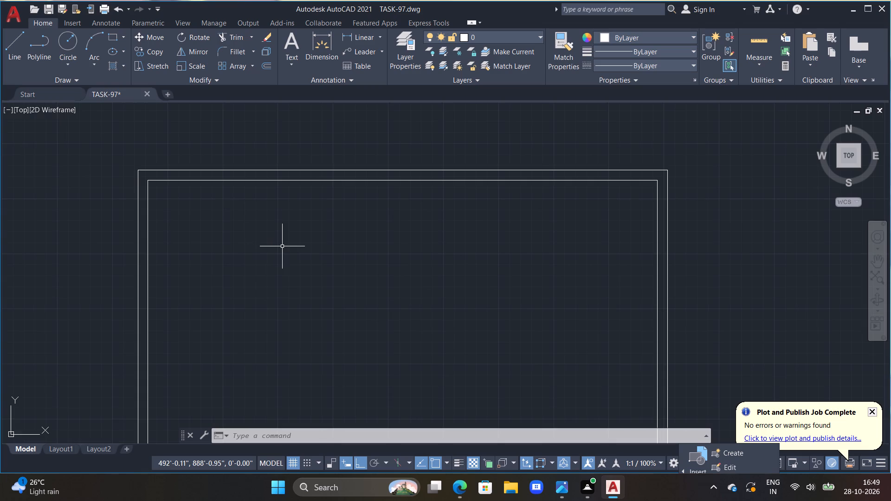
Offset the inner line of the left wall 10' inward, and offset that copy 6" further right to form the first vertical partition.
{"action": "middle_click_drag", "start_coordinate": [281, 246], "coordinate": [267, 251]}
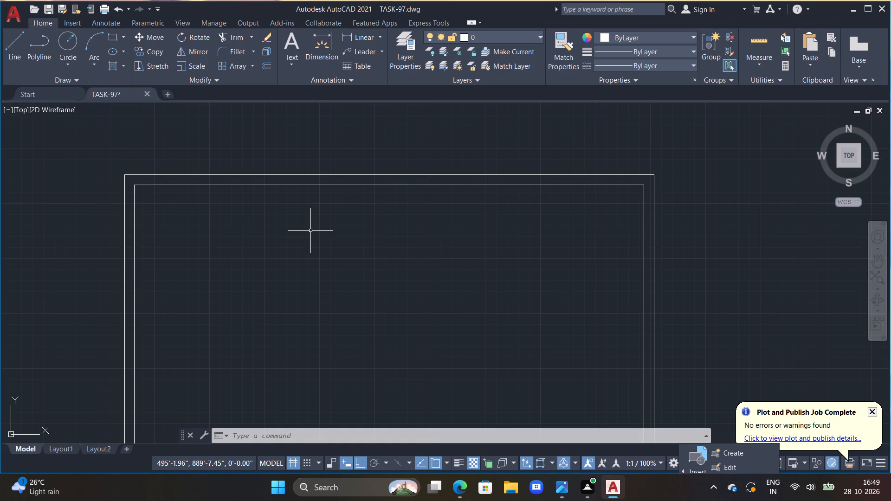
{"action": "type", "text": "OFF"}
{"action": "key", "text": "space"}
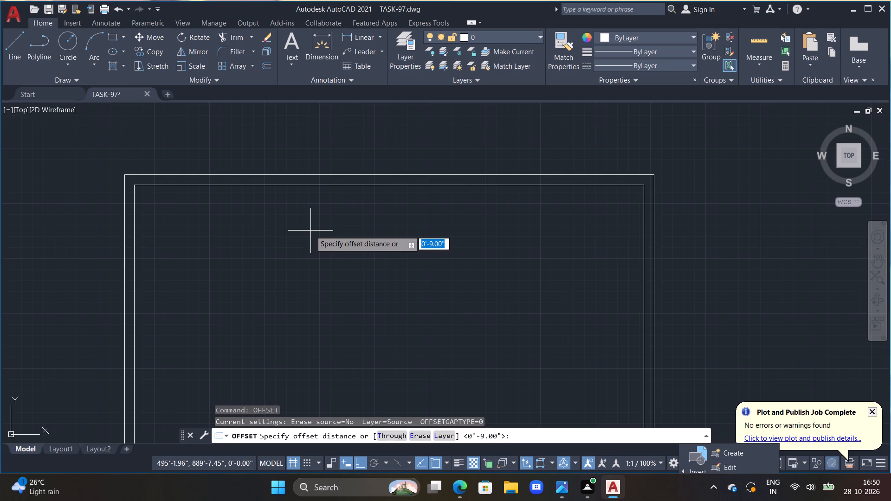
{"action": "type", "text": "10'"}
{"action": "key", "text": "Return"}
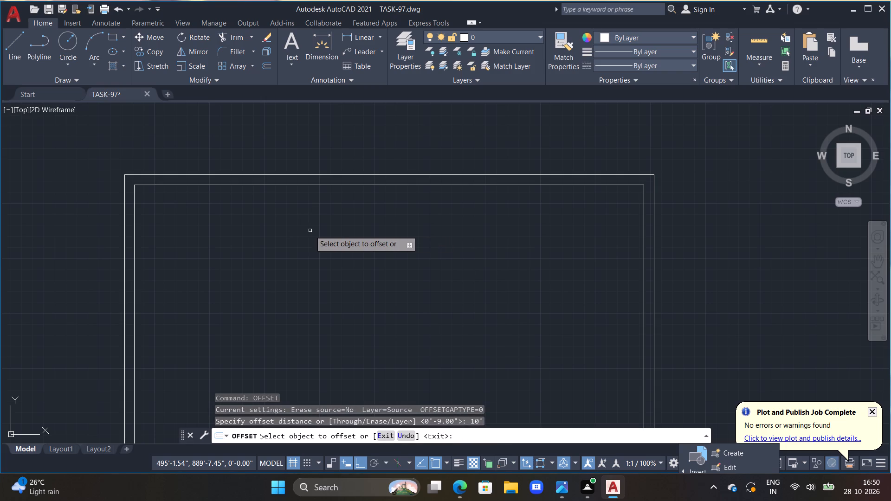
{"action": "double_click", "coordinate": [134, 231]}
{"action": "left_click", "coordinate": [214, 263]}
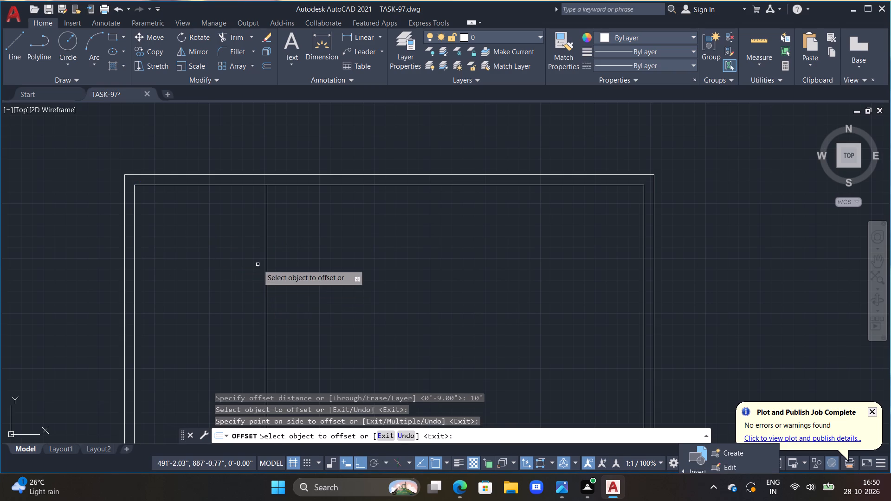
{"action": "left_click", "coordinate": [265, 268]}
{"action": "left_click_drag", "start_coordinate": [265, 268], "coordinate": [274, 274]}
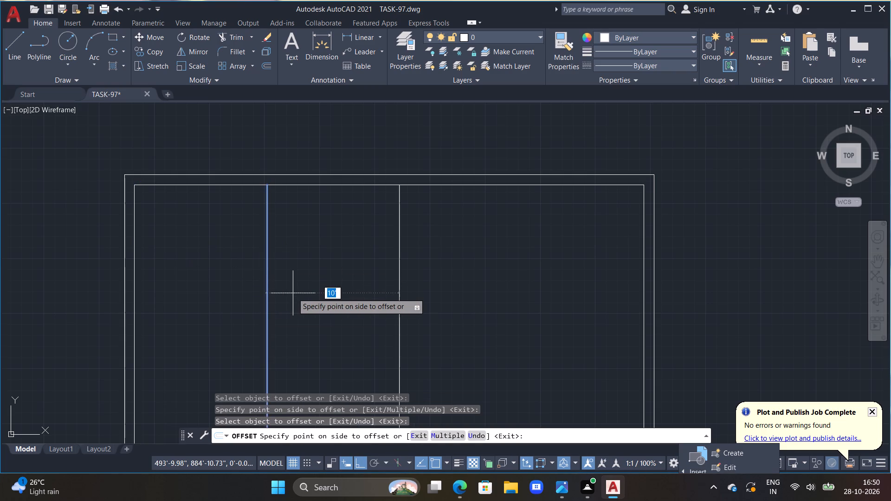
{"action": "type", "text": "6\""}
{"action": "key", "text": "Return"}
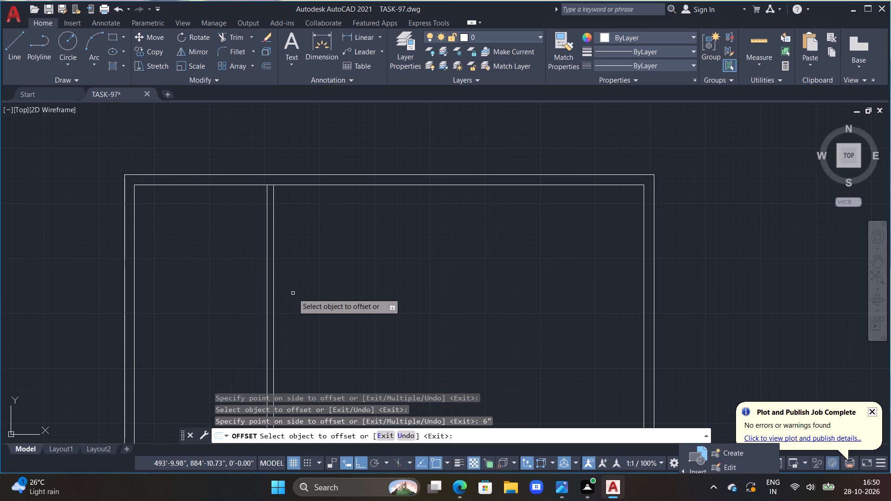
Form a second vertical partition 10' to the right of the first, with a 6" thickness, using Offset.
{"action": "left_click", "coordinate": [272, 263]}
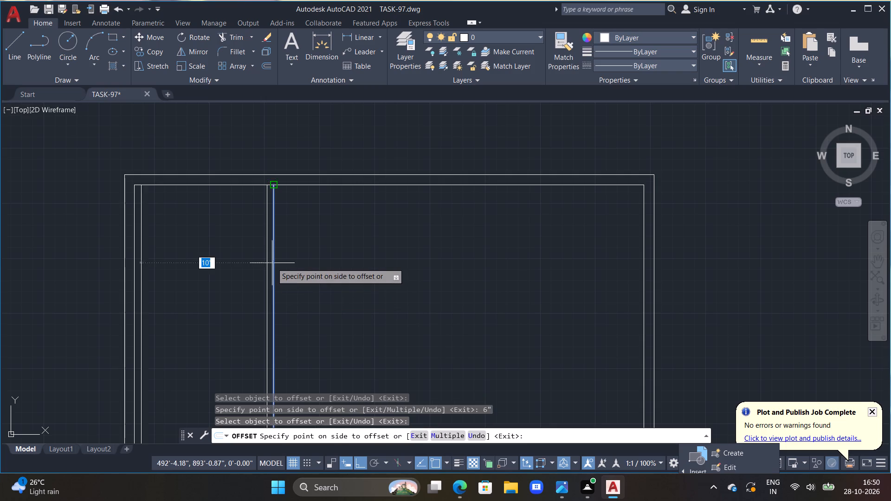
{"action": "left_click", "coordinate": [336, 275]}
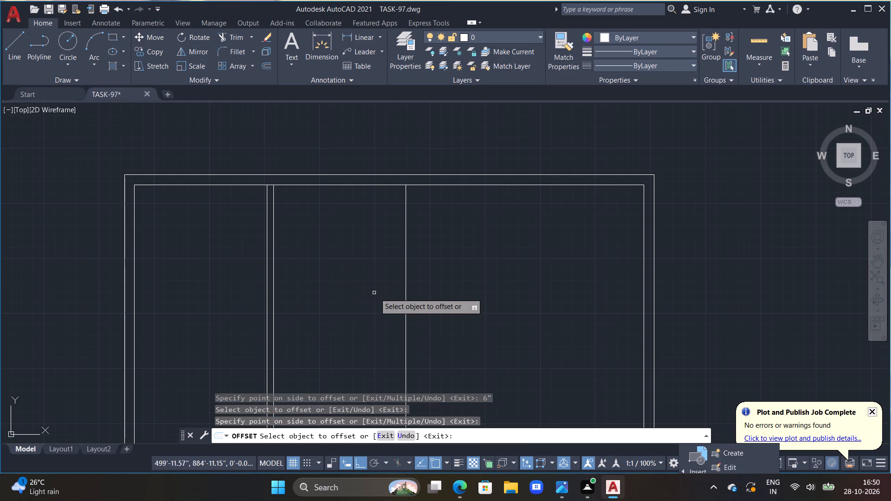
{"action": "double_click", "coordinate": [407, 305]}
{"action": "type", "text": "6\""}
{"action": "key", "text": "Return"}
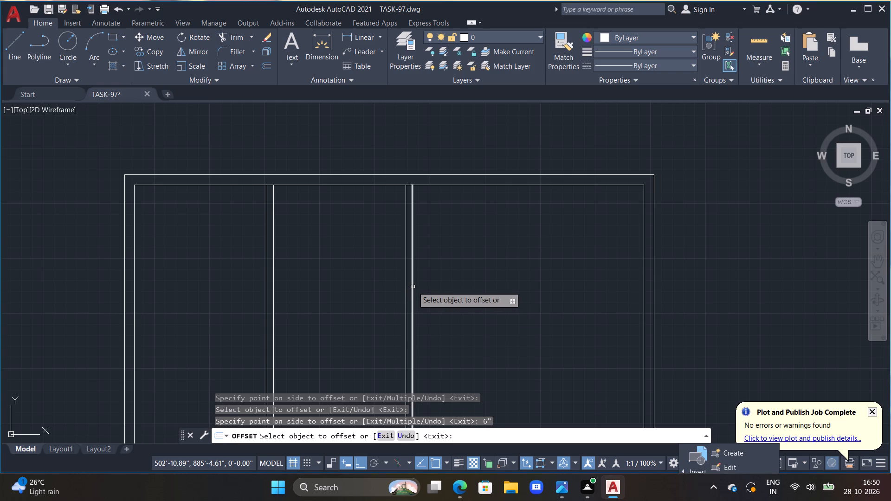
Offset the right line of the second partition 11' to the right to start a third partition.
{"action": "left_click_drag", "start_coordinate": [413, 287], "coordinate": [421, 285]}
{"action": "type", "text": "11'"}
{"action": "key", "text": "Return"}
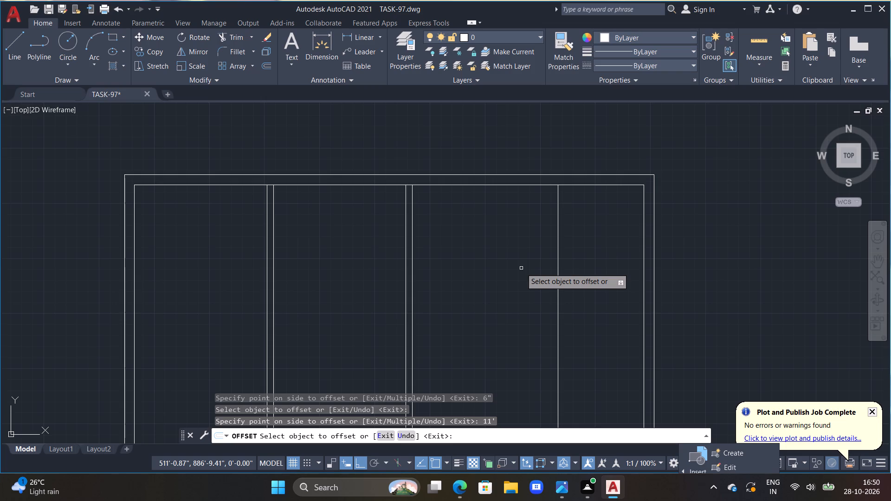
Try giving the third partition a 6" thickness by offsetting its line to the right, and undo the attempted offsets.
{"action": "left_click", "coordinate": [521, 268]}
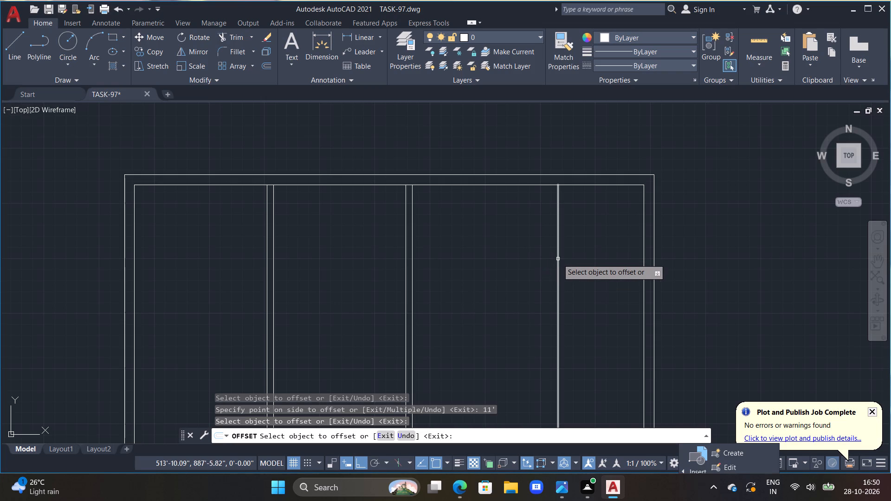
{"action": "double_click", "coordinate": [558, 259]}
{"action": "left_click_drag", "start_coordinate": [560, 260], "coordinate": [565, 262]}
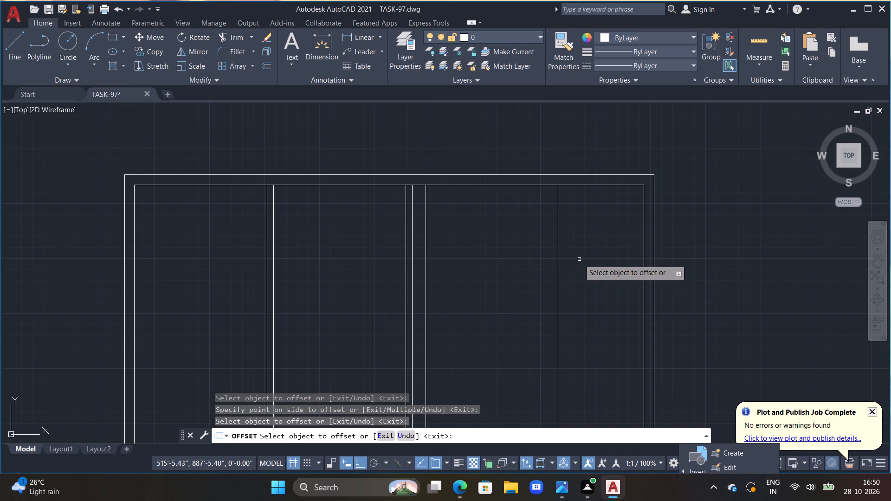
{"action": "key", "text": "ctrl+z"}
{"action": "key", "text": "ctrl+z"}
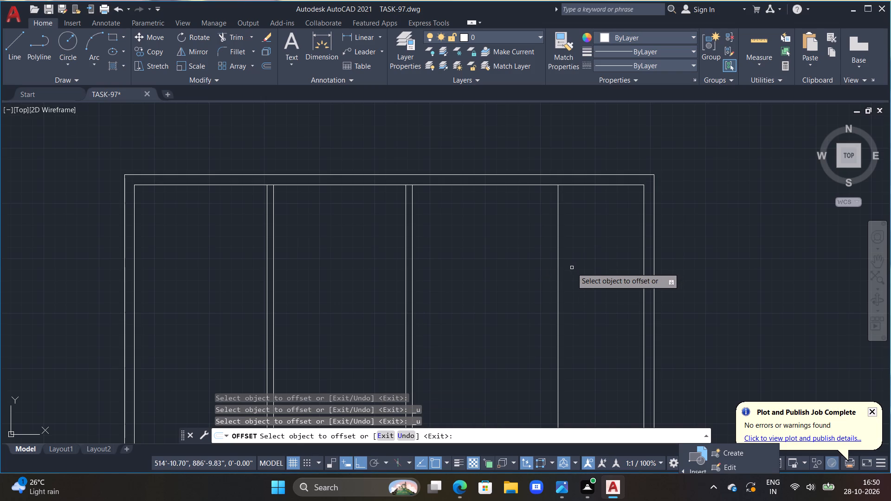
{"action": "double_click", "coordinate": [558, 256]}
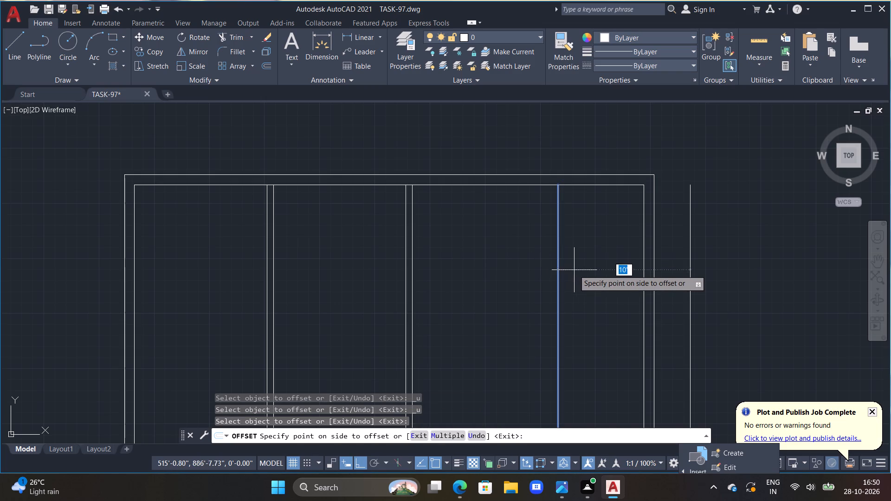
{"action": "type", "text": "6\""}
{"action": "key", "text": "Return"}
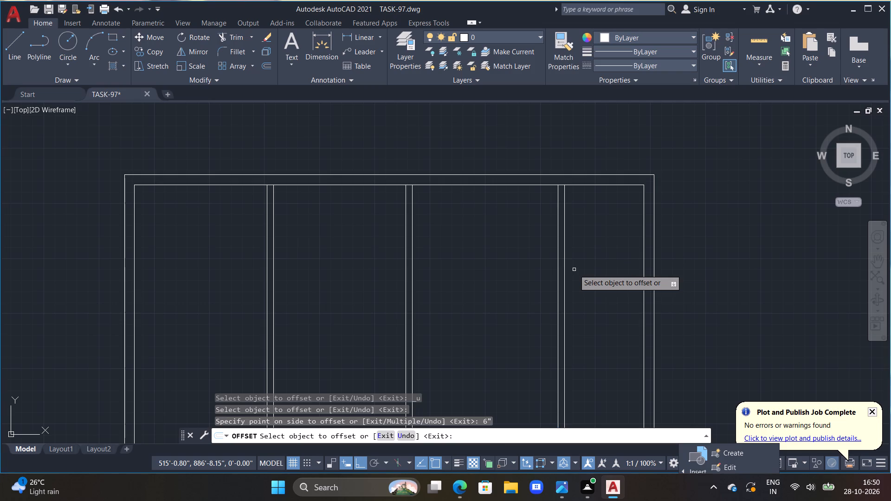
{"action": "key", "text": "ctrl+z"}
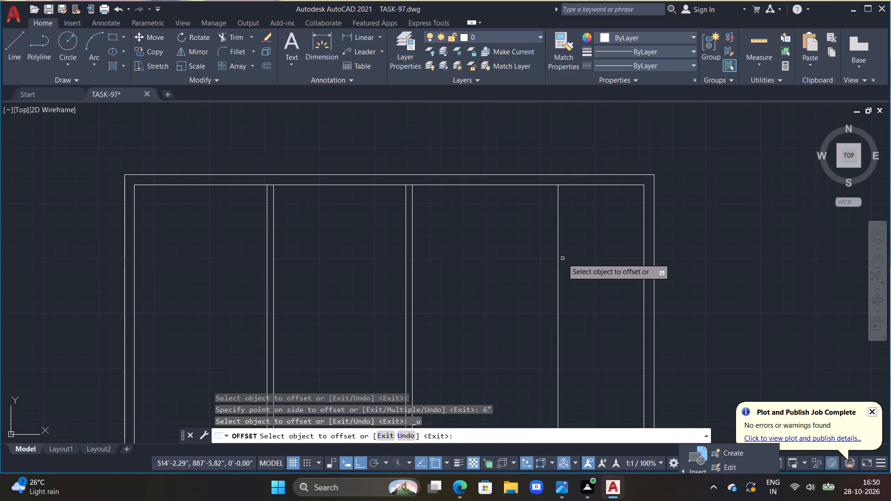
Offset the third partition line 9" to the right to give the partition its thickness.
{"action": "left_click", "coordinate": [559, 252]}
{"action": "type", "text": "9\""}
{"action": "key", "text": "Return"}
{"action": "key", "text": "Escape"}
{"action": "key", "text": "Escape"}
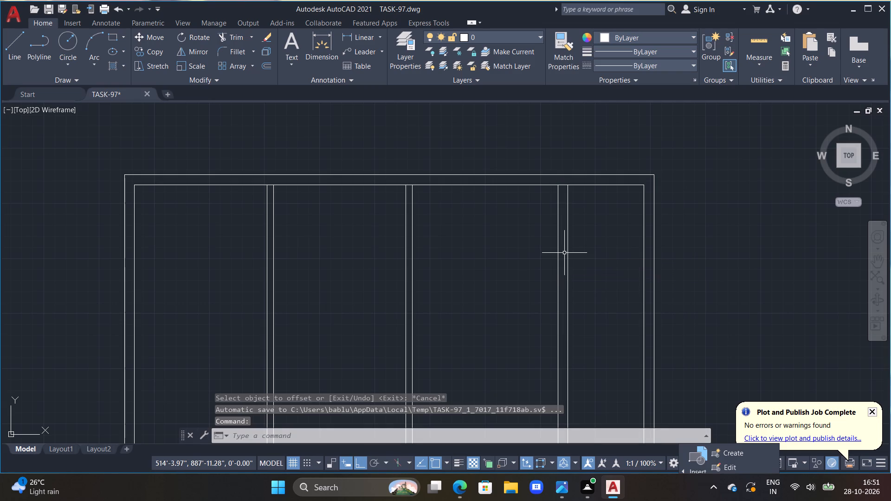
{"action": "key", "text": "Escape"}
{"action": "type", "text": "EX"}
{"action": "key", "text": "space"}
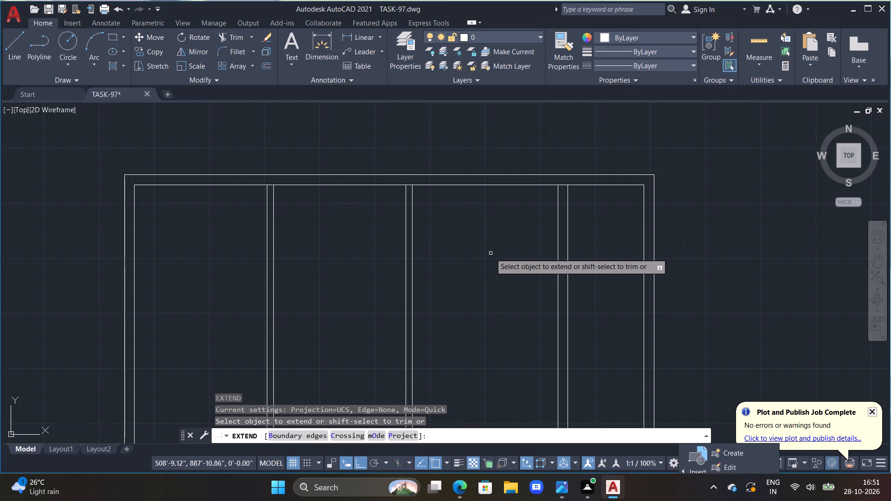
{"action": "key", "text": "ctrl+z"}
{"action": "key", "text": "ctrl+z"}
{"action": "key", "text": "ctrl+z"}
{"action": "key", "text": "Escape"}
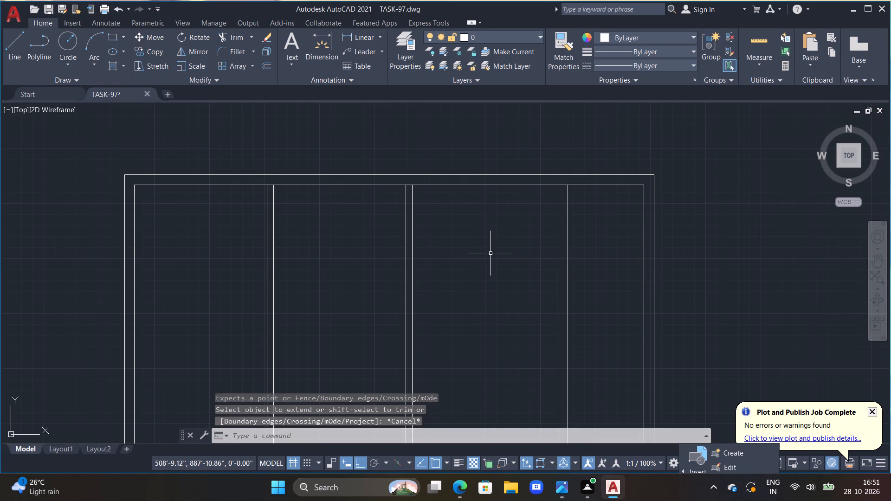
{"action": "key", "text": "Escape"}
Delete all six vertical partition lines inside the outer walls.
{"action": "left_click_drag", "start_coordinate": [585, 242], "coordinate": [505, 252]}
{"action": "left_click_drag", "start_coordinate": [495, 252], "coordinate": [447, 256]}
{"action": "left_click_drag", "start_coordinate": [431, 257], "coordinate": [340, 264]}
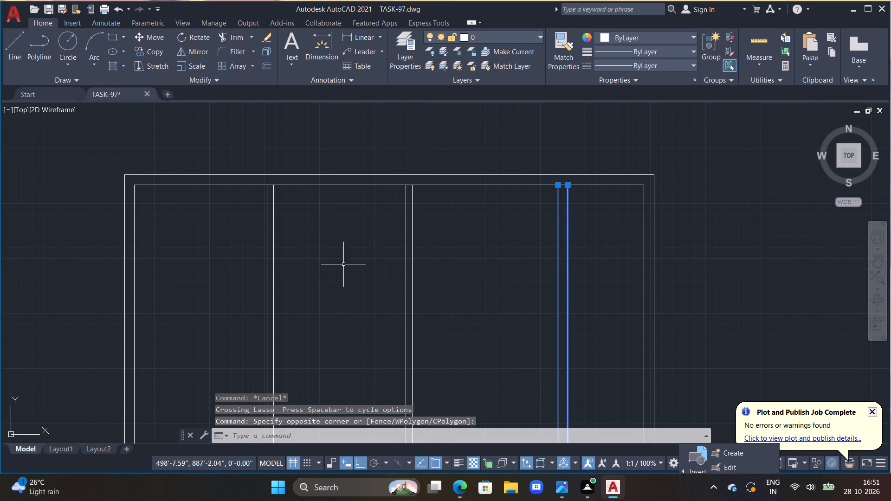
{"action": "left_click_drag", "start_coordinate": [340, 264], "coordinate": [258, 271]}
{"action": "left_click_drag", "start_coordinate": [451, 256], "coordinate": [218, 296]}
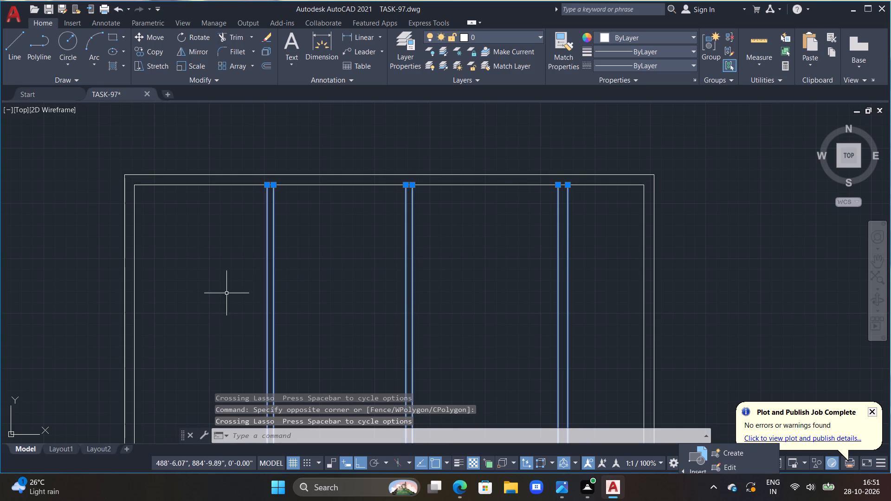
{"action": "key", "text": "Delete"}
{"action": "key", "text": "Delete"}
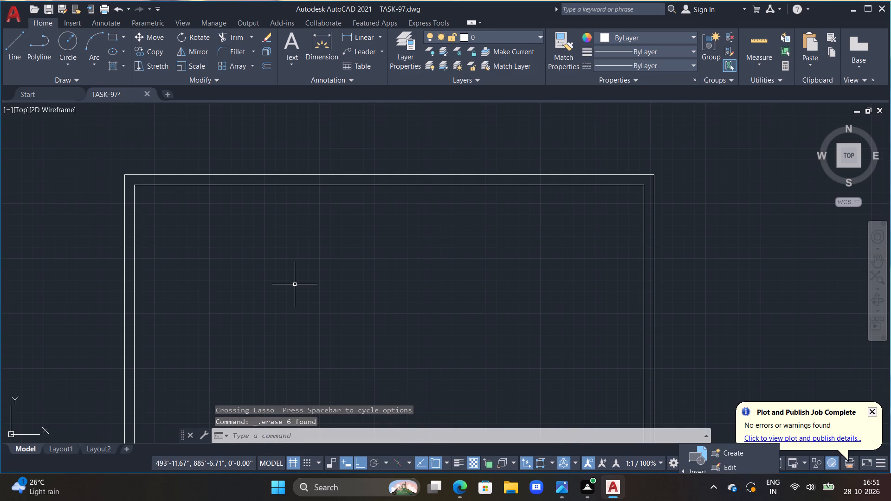
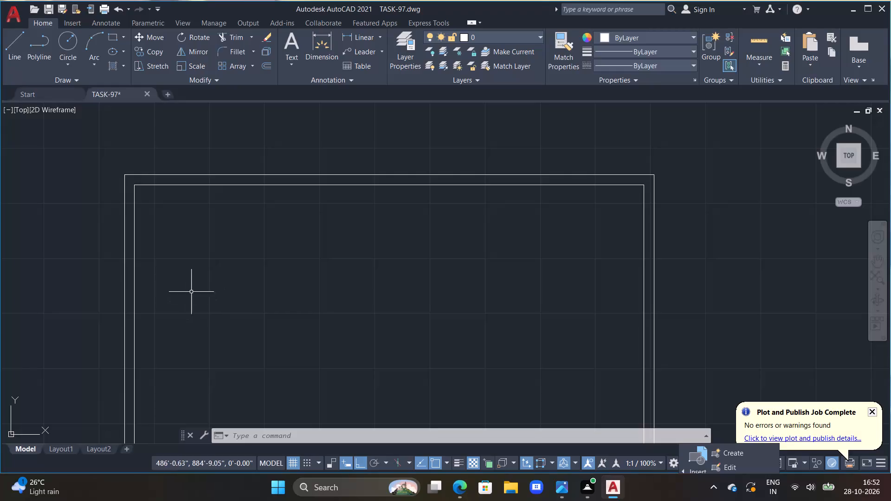
Offset the left wall's inner line 10' to the right, and offset that new line 9" right to form the first partition.
{"action": "key", "text": "Escape"}
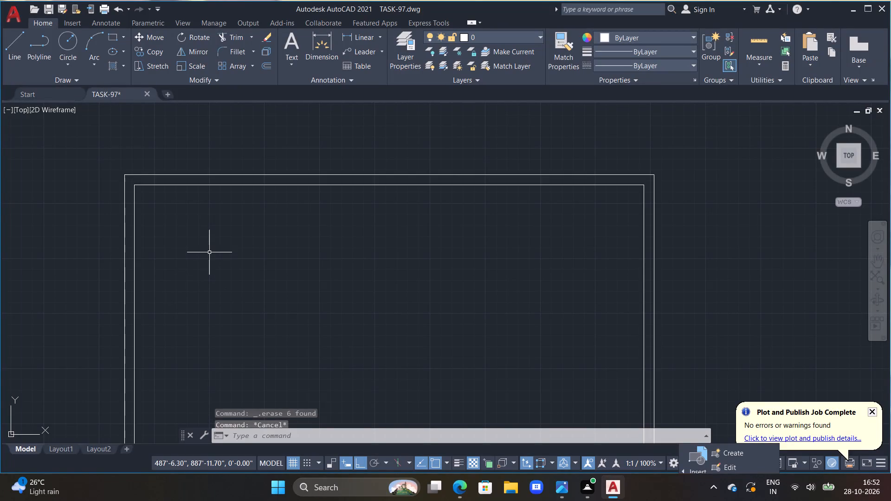
{"action": "type", "text": "OFF"}
{"action": "key", "text": "space"}
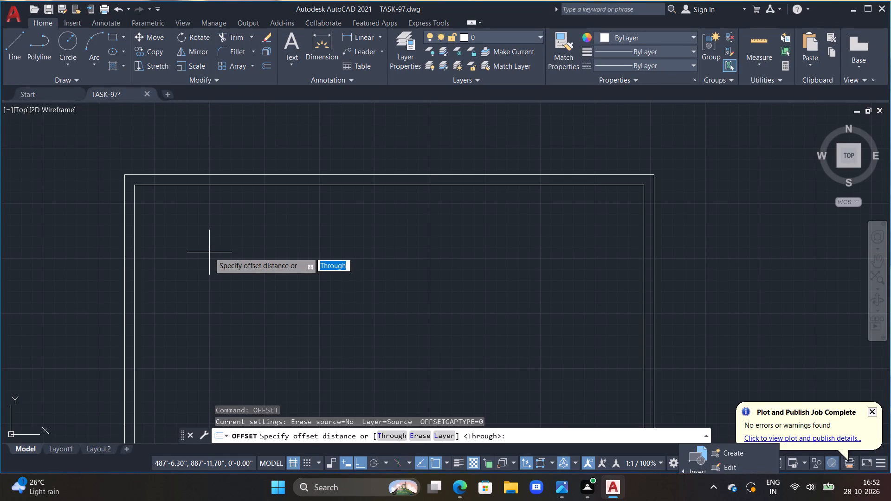
{"action": "type", "text": "10'"}
{"action": "key", "text": "Return"}
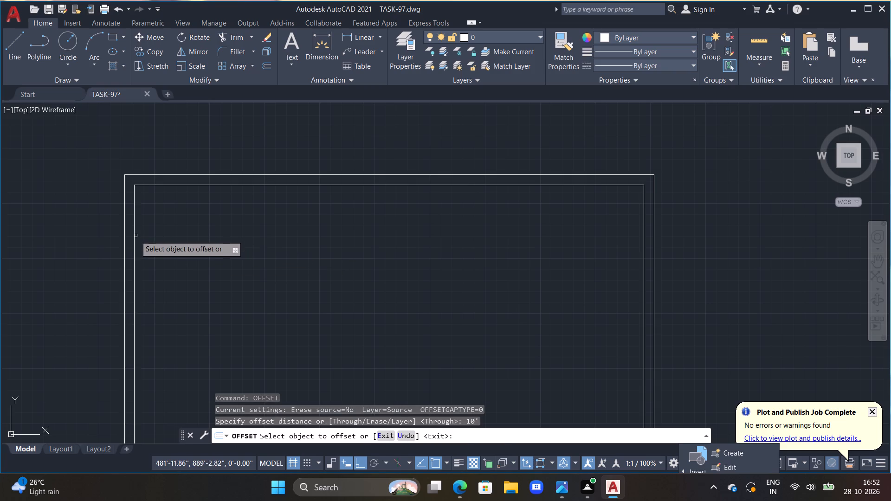
{"action": "left_click_drag", "start_coordinate": [134, 234], "coordinate": [144, 243]}
{"action": "left_click", "coordinate": [277, 284]}
{"action": "left_click_drag", "start_coordinate": [267, 262], "coordinate": [278, 270]}
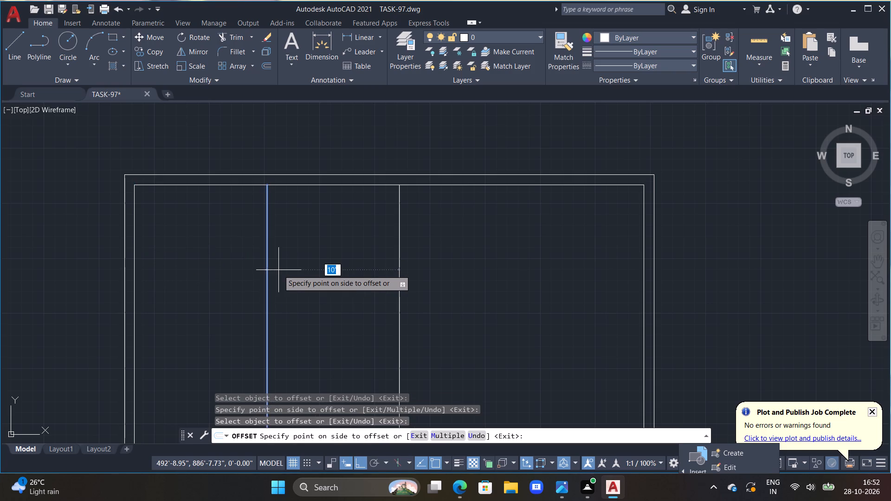
{"action": "type", "text": "9\""}
{"action": "key", "text": "Return"}
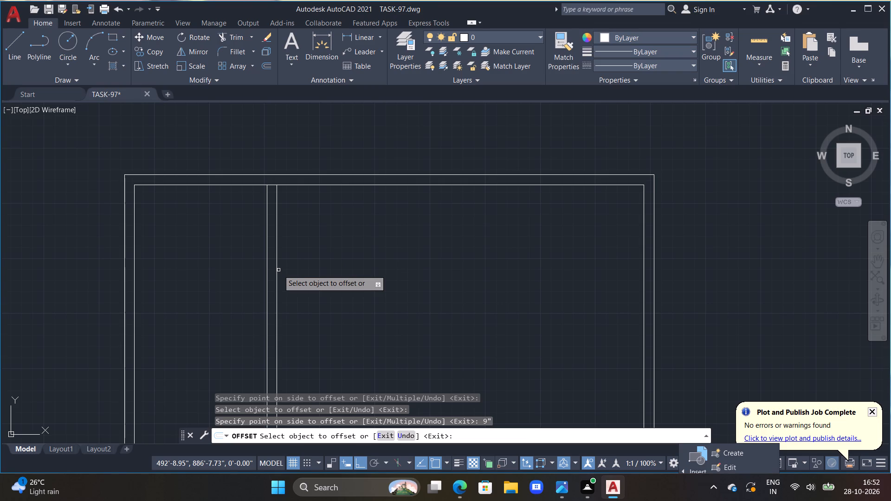
Offset the first partition's right line 10' to the right, and offset the new line 9" right to form the second partition.
{"action": "left_click", "coordinate": [278, 270]}
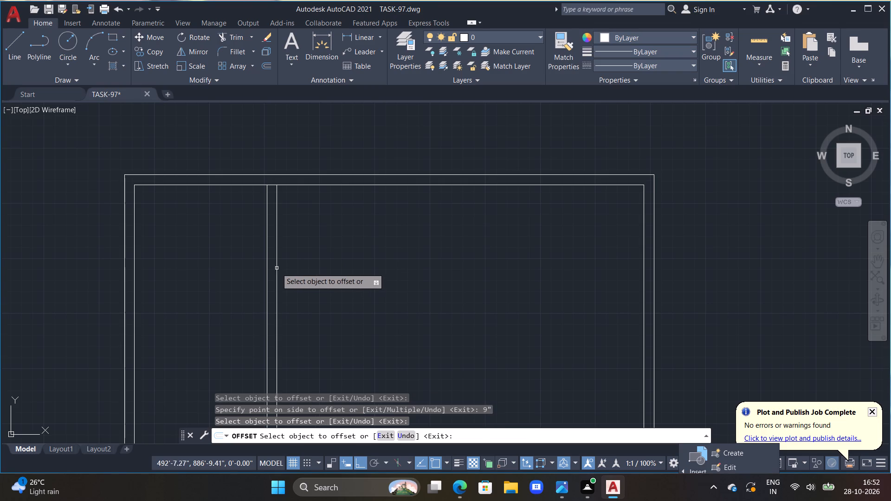
{"action": "left_click", "coordinate": [277, 269]}
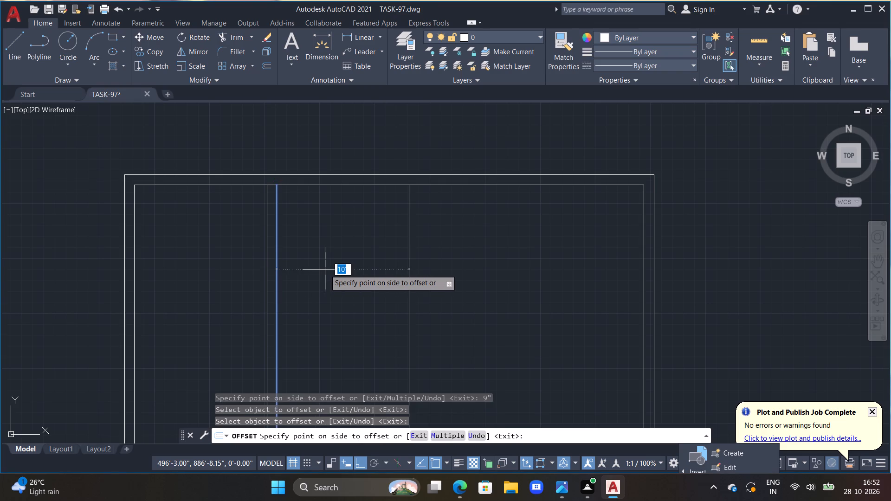
{"action": "left_click", "coordinate": [325, 270]}
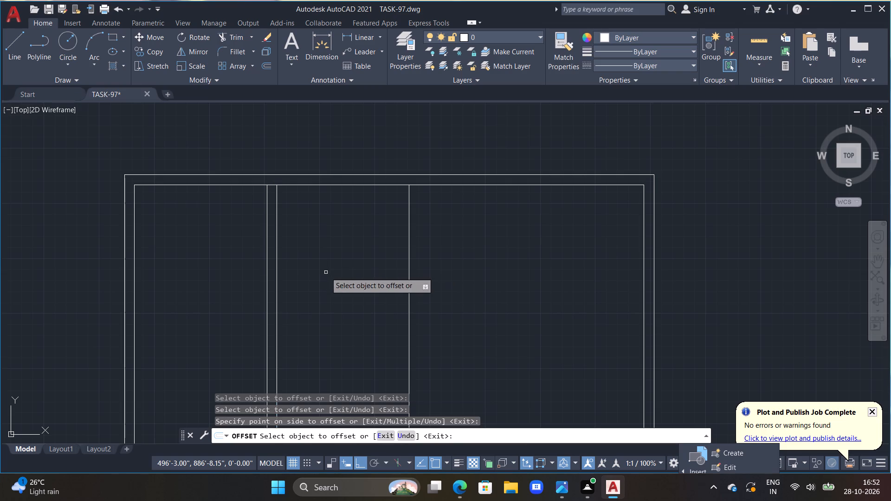
{"action": "left_click", "coordinate": [409, 289]}
{"action": "left_click_drag", "start_coordinate": [409, 289], "coordinate": [414, 292]}
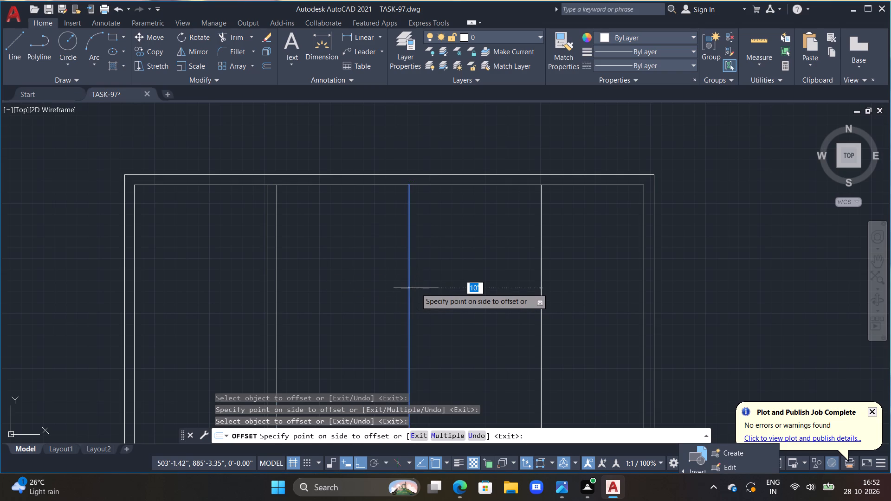
{"action": "type", "text": "9\""}
{"action": "key", "text": "Return"}
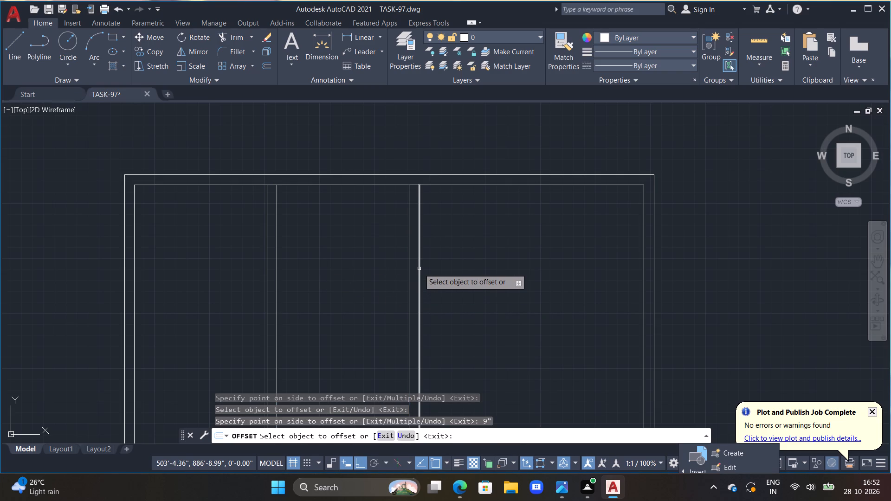
Offset the second partition's right line 11' to the right, and offset the new line 9" right to form a third wall.
{"action": "double_click", "coordinate": [419, 269]}
{"action": "type", "text": "11"}
{"action": "key", "text": "apostrophe"}
{"action": "key", "text": "Return"}
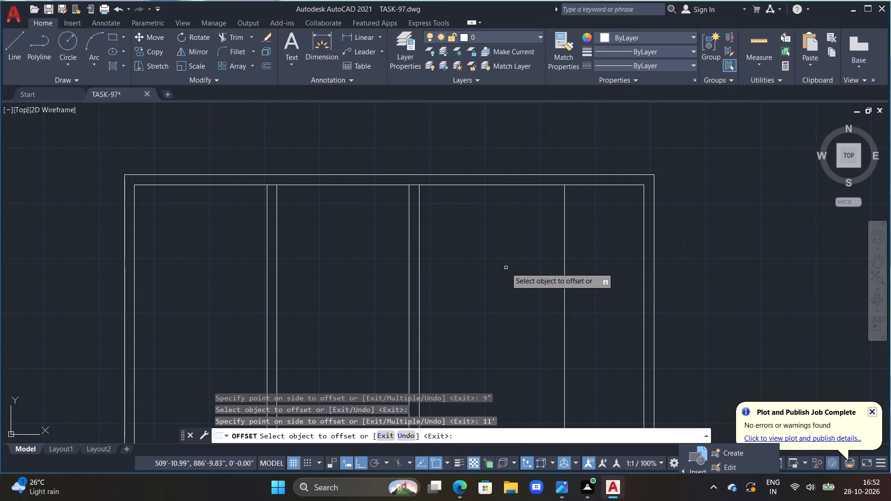
{"action": "double_click", "coordinate": [565, 291]}
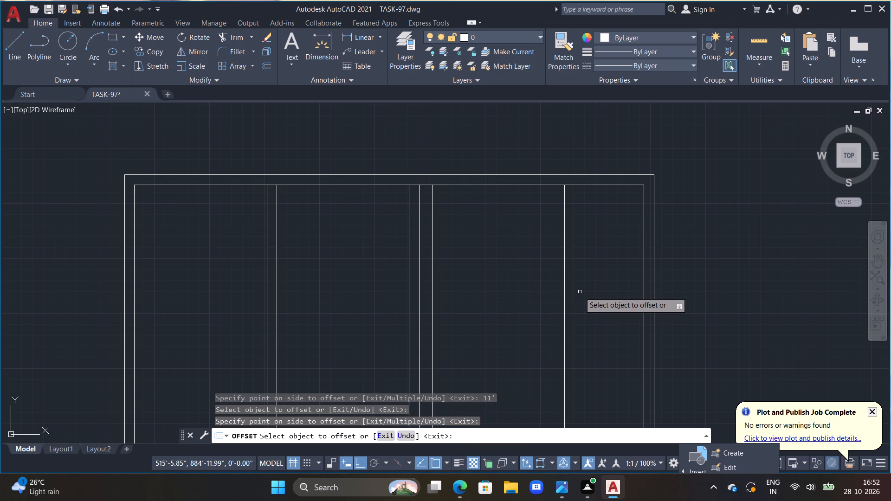
{"action": "key", "text": "ctrl+z"}
{"action": "left_click", "coordinate": [567, 279]}
{"action": "left_click", "coordinate": [566, 276]}
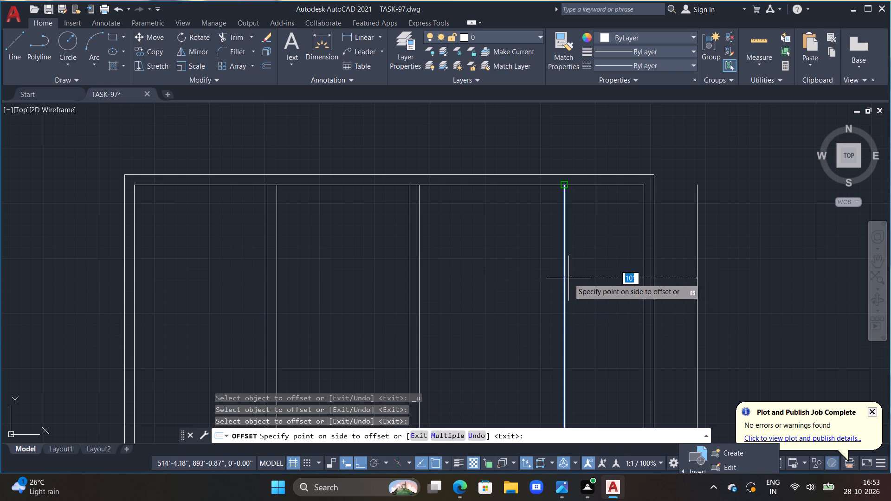
{"action": "type", "text": "9\""}
{"action": "key", "text": "Return"}
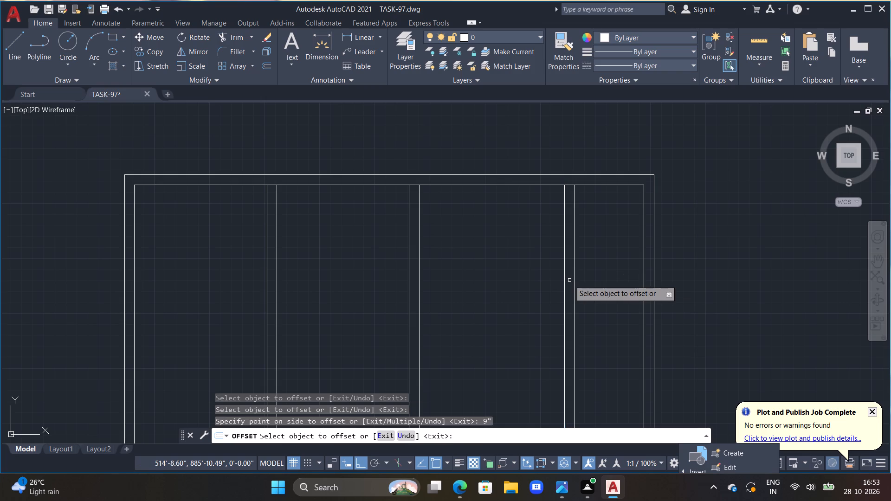
{"action": "key", "text": "Escape"}
{"action": "key", "text": "Escape"}
{"action": "key", "text": "Escape"}
Extend the third wall's right line to the outer wall line at both its top and bottom ends.
{"action": "type", "text": "EX"}
{"action": "key", "text": "space"}
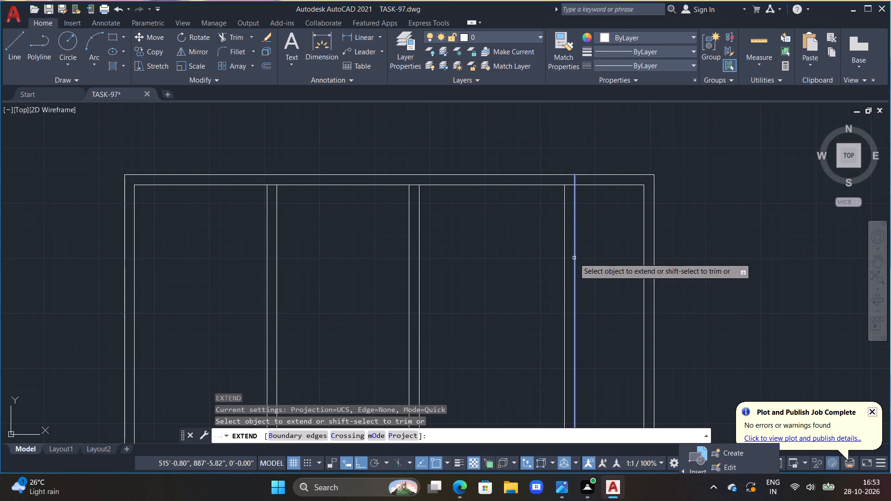
{"action": "left_click", "coordinate": [575, 227]}
{"action": "key", "text": "Escape"}
{"action": "scroll", "coordinate": [581, 247], "scroll_direction": "down", "scroll_amount": 4}
{"action": "scroll", "coordinate": [597, 319], "scroll_direction": "up", "scroll_amount": 2}
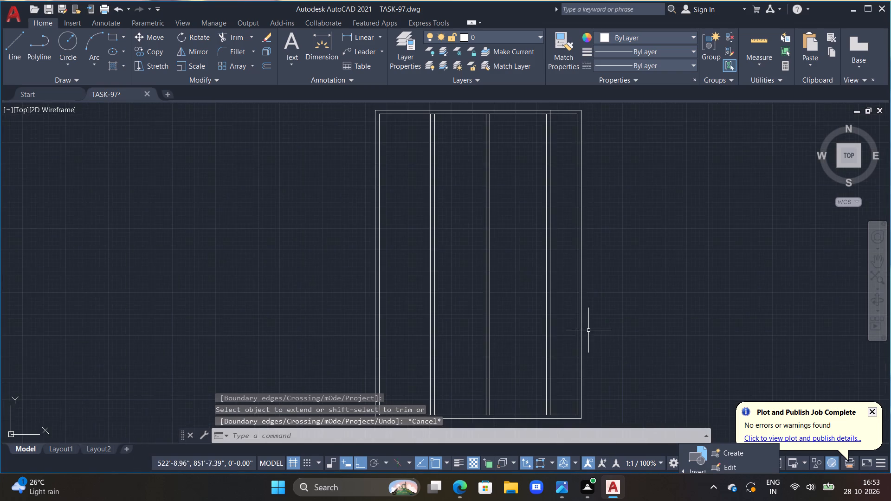
{"action": "middle_click_drag", "start_coordinate": [577, 340], "coordinate": [558, 213]}
{"action": "scroll", "coordinate": [559, 214], "scroll_direction": "up", "scroll_amount": 3}
{"action": "middle_click_drag", "start_coordinate": [531, 318], "coordinate": [529, 214]}
{"action": "key", "text": "Escape"}
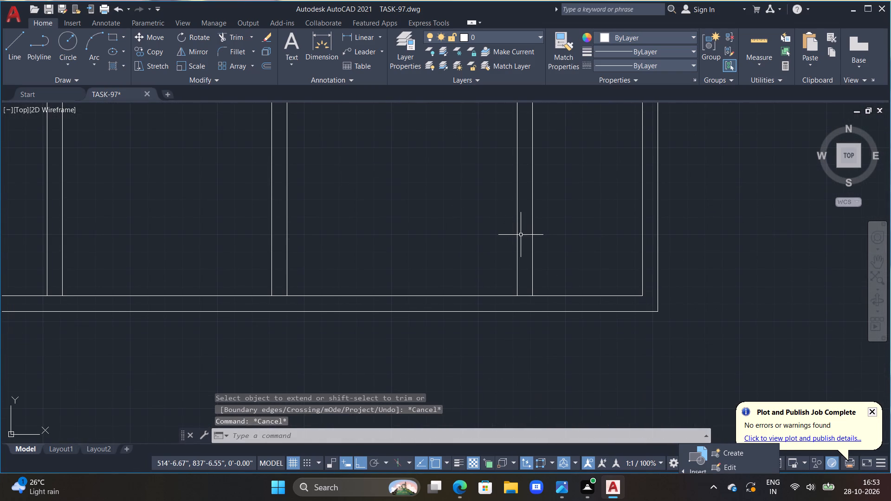
{"action": "type", "text": "EX"}
{"action": "key", "text": "space"}
{"action": "left_click", "coordinate": [533, 271]}
{"action": "scroll", "coordinate": [466, 280], "scroll_direction": "down", "scroll_amount": 1}
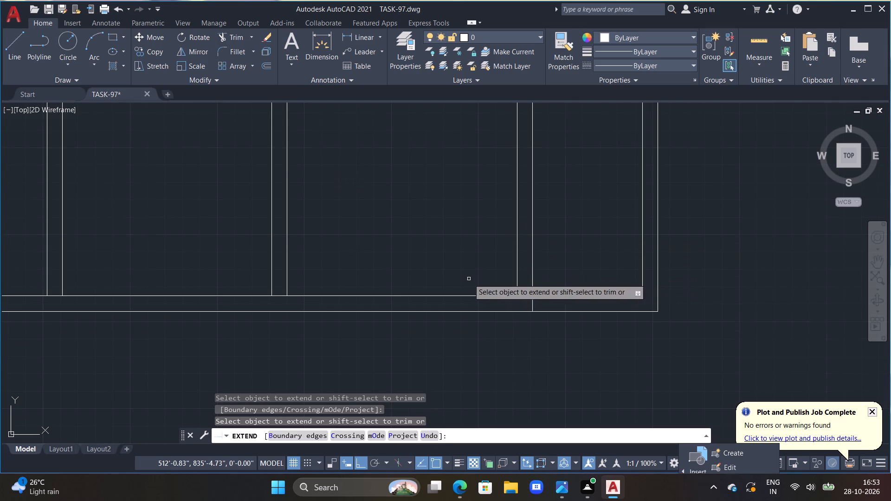
{"action": "scroll", "coordinate": [469, 279], "scroll_direction": "down", "scroll_amount": 1}
{"action": "key", "text": "Escape"}
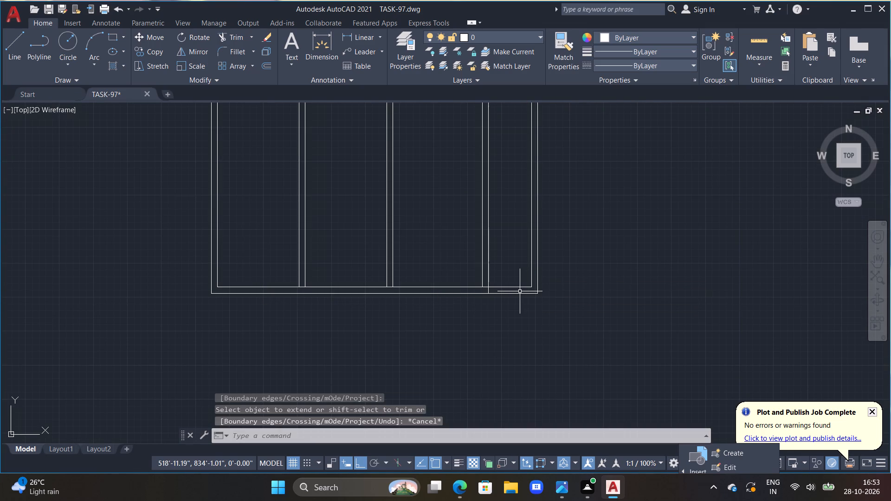
Trim away the old right wall and the top and bottom wall lines extending beyond the third wall.
{"action": "type", "text": "TR"}
{"action": "key", "text": "space"}
{"action": "left_click_drag", "start_coordinate": [513, 266], "coordinate": [550, 212]}
{"action": "left_click", "coordinate": [526, 236]}
{"action": "left_click_drag", "start_coordinate": [525, 253], "coordinate": [519, 311]}
{"action": "left_click", "coordinate": [519, 311]}
{"action": "middle_click_drag", "start_coordinate": [534, 211], "coordinate": [541, 379]}
{"action": "scroll", "coordinate": [533, 219], "scroll_direction": "down", "scroll_amount": 2}
{"action": "double_click", "coordinate": [535, 211]}
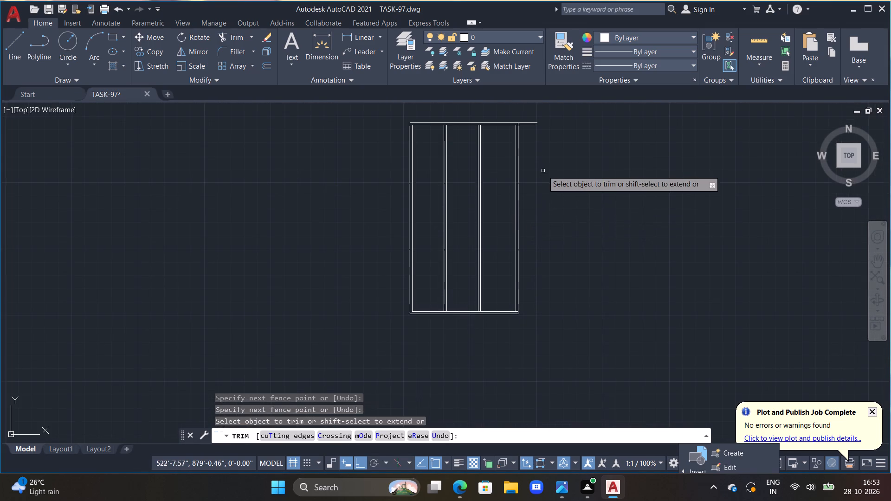
{"action": "middle_click_drag", "start_coordinate": [545, 174], "coordinate": [539, 246]}
{"action": "left_click_drag", "start_coordinate": [513, 161], "coordinate": [517, 221]}
{"action": "left_click", "coordinate": [517, 226]}
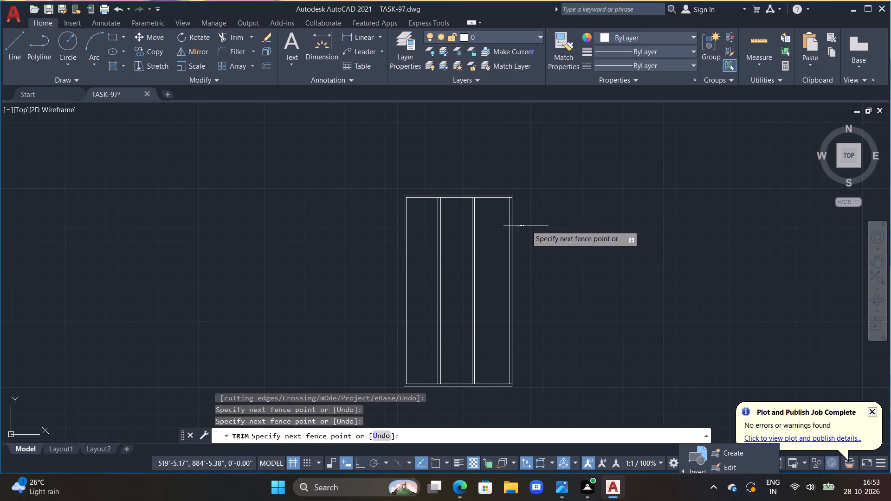
{"action": "key", "text": "Escape"}
{"action": "key", "text": "Escape"}
{"action": "key", "text": "Escape"}
{"action": "key", "text": "Escape"}
{"action": "key", "text": "Escape"}
{"action": "key", "text": "Escape"}
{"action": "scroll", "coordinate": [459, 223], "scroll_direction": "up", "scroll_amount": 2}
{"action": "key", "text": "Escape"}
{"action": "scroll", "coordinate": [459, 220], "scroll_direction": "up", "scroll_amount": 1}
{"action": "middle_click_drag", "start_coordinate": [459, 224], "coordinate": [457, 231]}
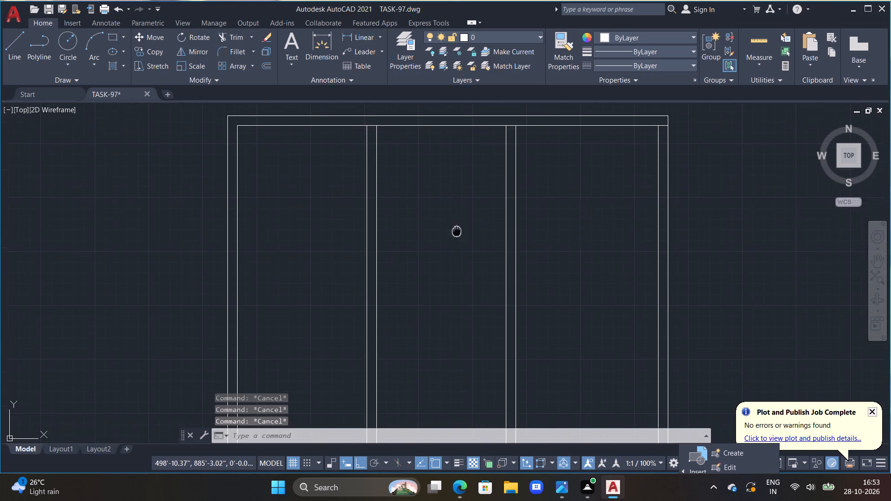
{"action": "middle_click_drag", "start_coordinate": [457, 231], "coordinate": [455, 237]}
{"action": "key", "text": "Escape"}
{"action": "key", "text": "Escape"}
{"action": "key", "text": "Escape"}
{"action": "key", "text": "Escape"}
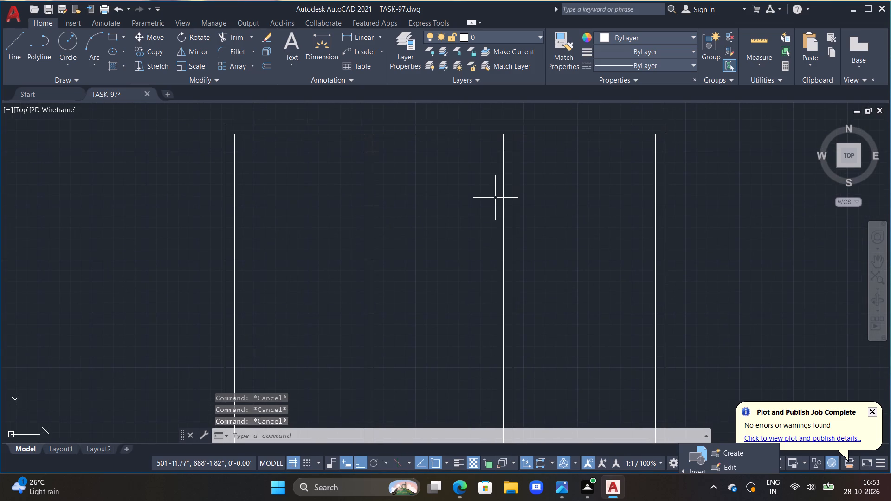
Draw a projection above the top wall: 2' up from the first partition's left line, across to the second partition's right line, and 2'-9" down.
{"action": "scroll", "coordinate": [381, 232], "scroll_direction": "down", "scroll_amount": 1}
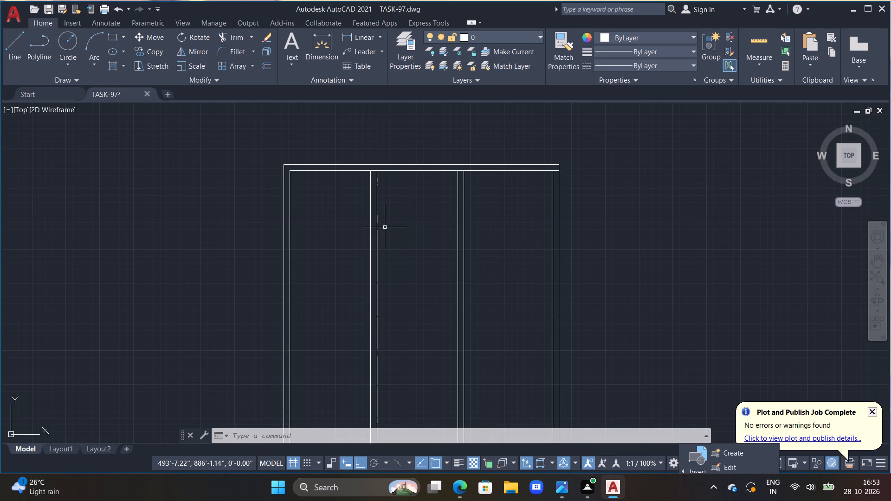
{"action": "middle_click_drag", "start_coordinate": [406, 177], "coordinate": [388, 208]}
{"action": "key", "text": "Escape"}
{"action": "key", "text": "Escape"}
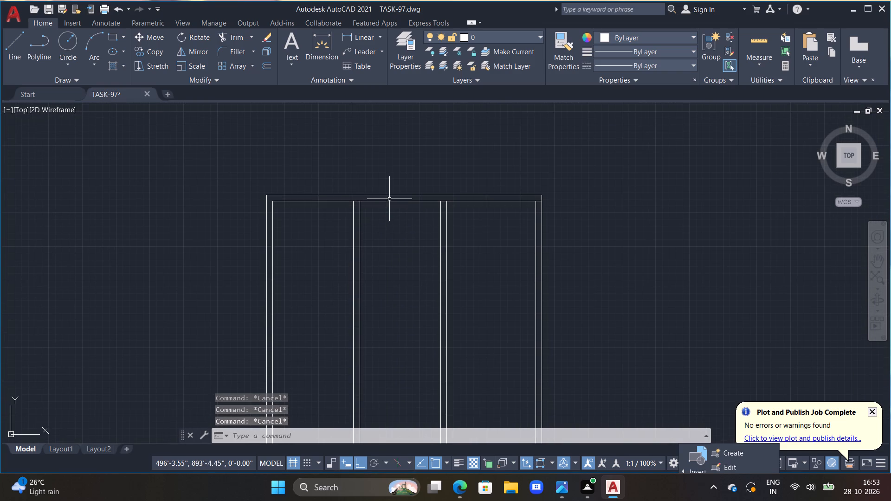
{"action": "key", "text": "Escape"}
{"action": "scroll", "coordinate": [374, 215], "scroll_direction": "up", "scroll_amount": 2}
{"action": "type", "text": "L"}
{"action": "key", "text": "space"}
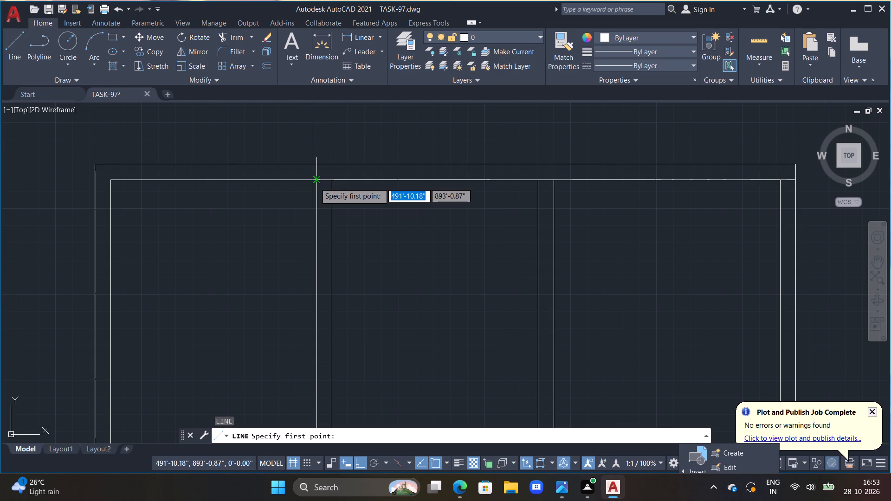
{"action": "double_click", "coordinate": [319, 162]}
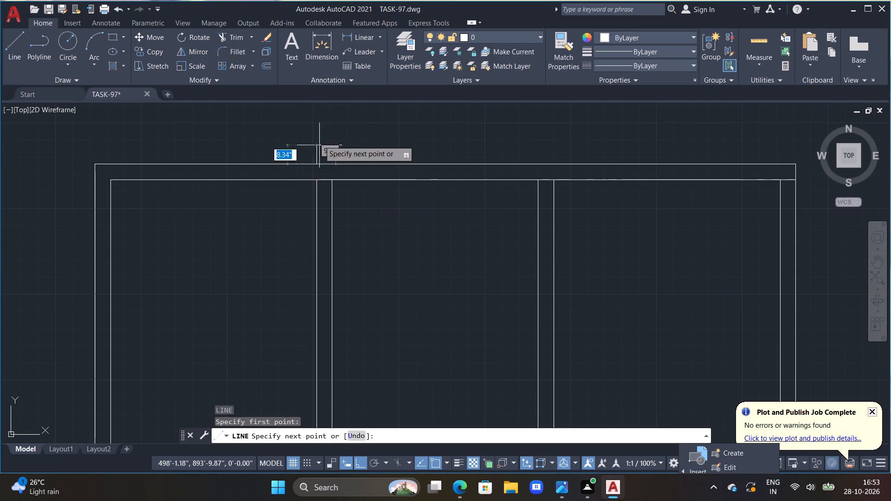
{"action": "middle_click_drag", "start_coordinate": [326, 128], "coordinate": [317, 195]}
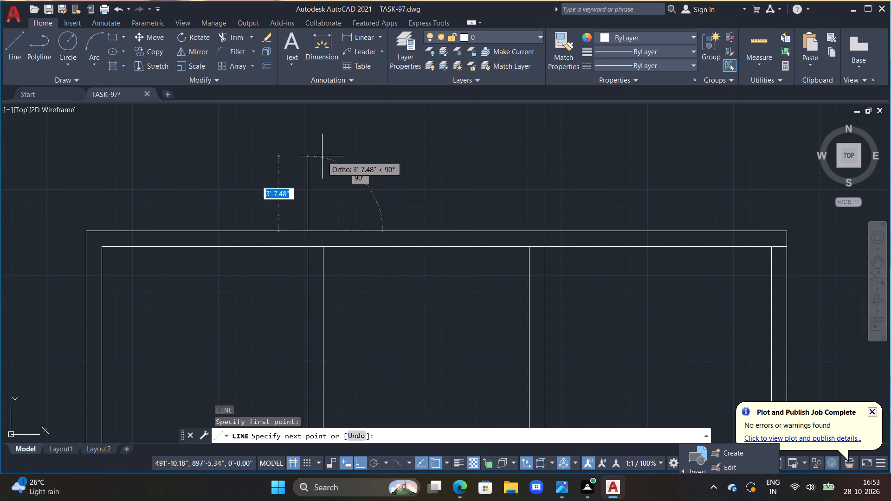
{"action": "key", "text": "2"}
{"action": "key", "text": "apostrophe"}
{"action": "key", "text": "Return"}
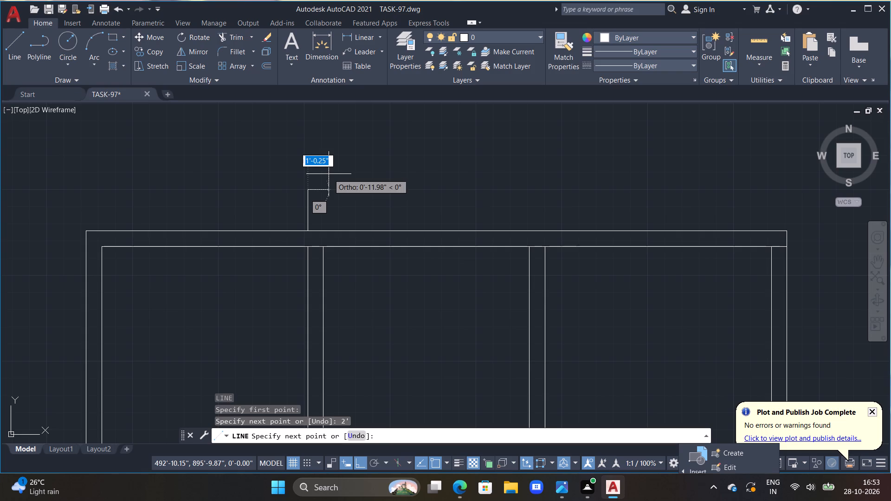
{"action": "left_click", "coordinate": [544, 189]}
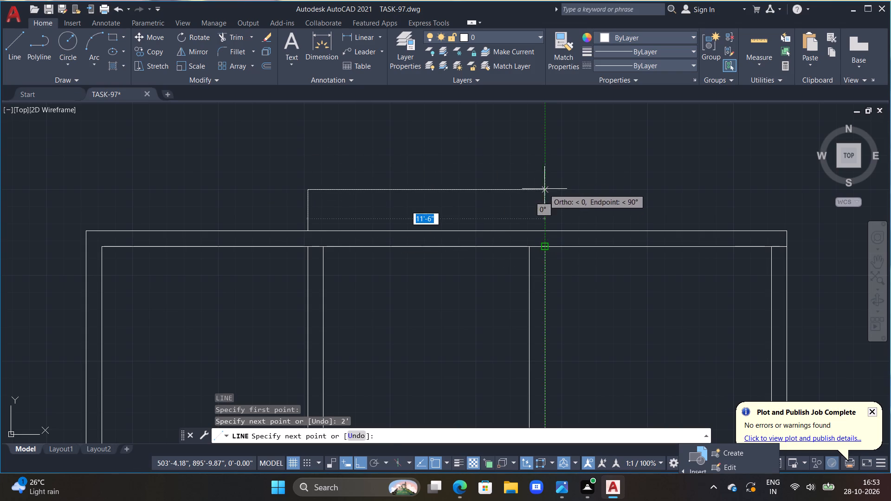
{"action": "left_click", "coordinate": [543, 248]}
{"action": "key", "text": "Escape"}
{"action": "key", "text": "Escape"}
{"action": "key", "text": "Escape"}
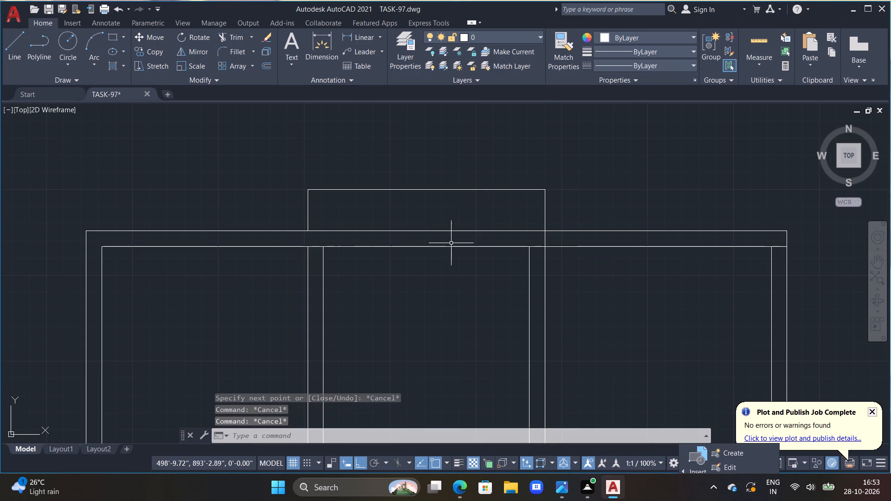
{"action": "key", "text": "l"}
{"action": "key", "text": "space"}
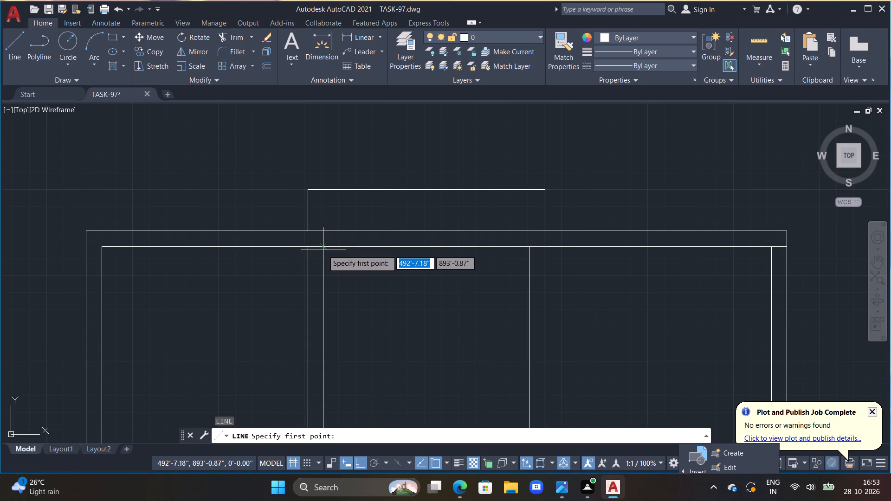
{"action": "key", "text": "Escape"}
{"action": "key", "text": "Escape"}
Offset the projection's top line 6" downward.
{"action": "type", "text": "OFF 6\""}
{"action": "key", "text": "Return"}
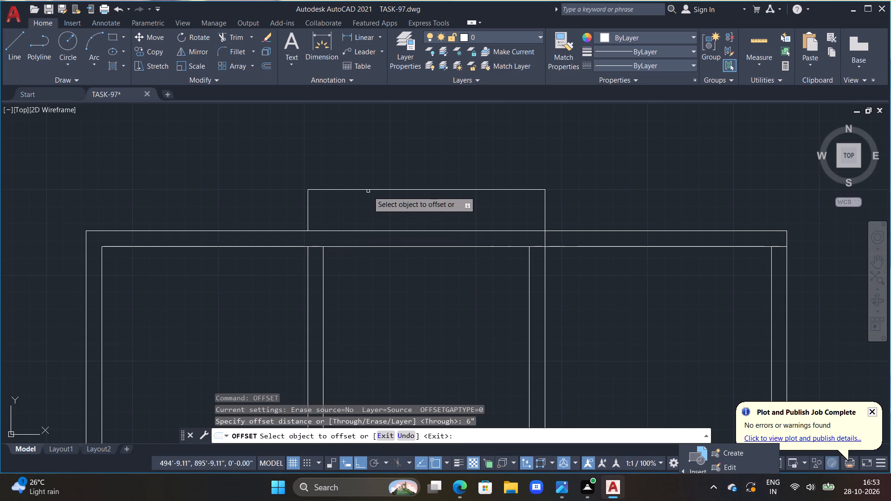
{"action": "left_click_drag", "start_coordinate": [369, 191], "coordinate": [370, 204]}
{"action": "left_click", "coordinate": [373, 223]}
{"action": "key", "text": "Escape"}
{"action": "key", "text": "Escape"}
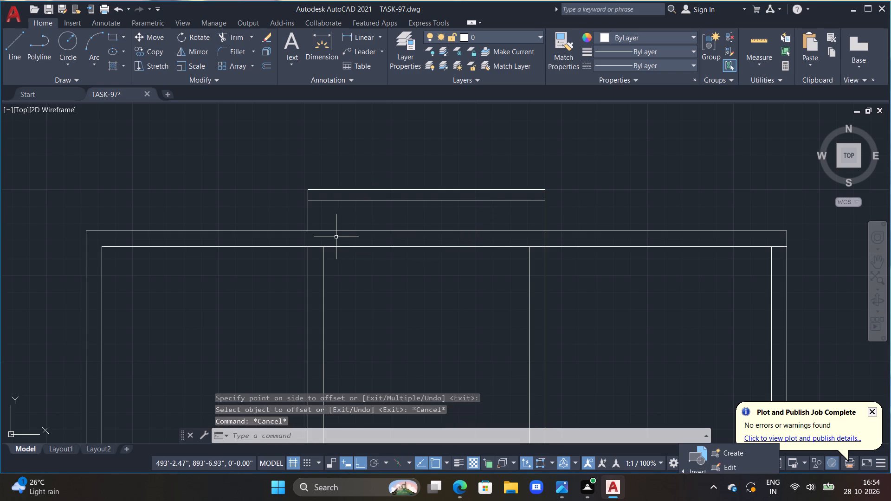
{"action": "key", "text": "Escape"}
{"action": "key", "text": "Escape"}
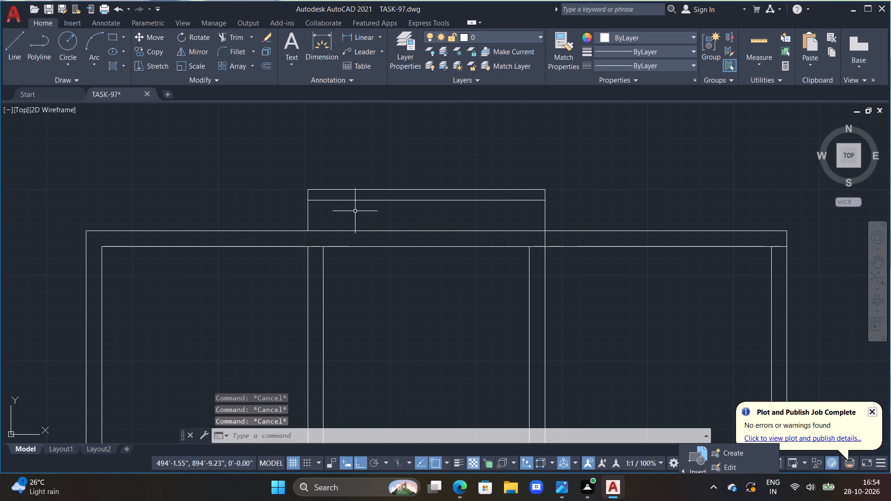
Undo the 6" offset of the projection's top line.
{"action": "key", "text": "ctrl+z"}
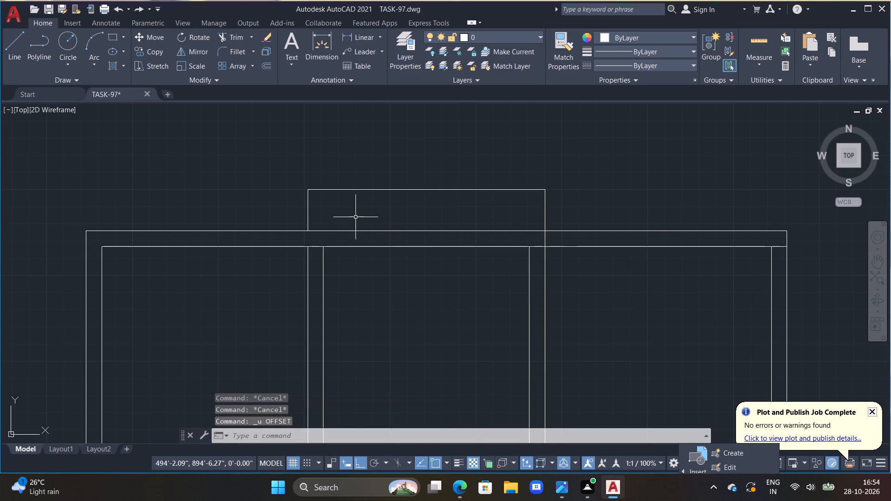
Offset the projection's left, top and right lines 9" toward its inside.
{"action": "type", "text": "OFF 9\""}
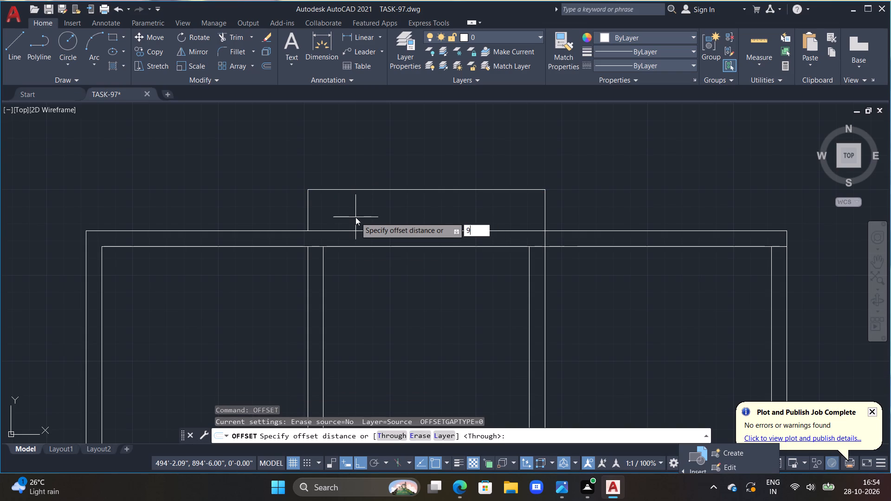
{"action": "key", "text": "Return"}
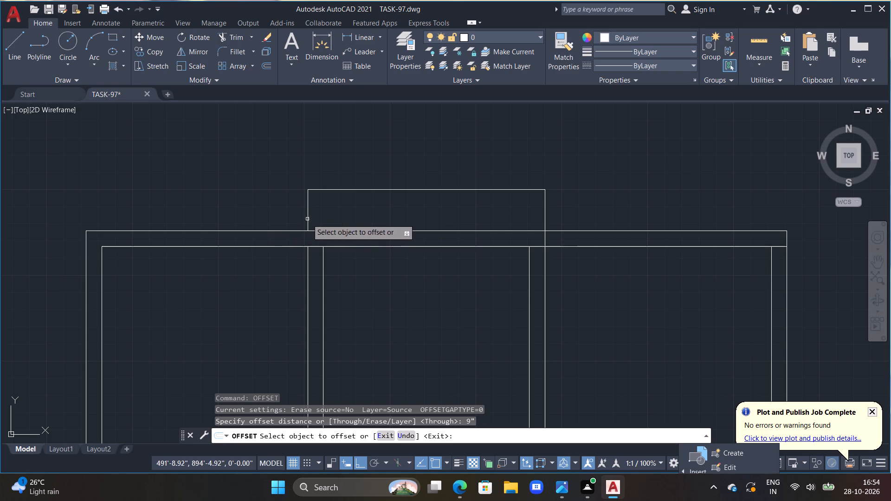
{"action": "left_click", "coordinate": [308, 219]}
{"action": "left_click", "coordinate": [324, 230]}
{"action": "left_click", "coordinate": [404, 189]}
{"action": "left_click_drag", "start_coordinate": [404, 189], "coordinate": [404, 194]}
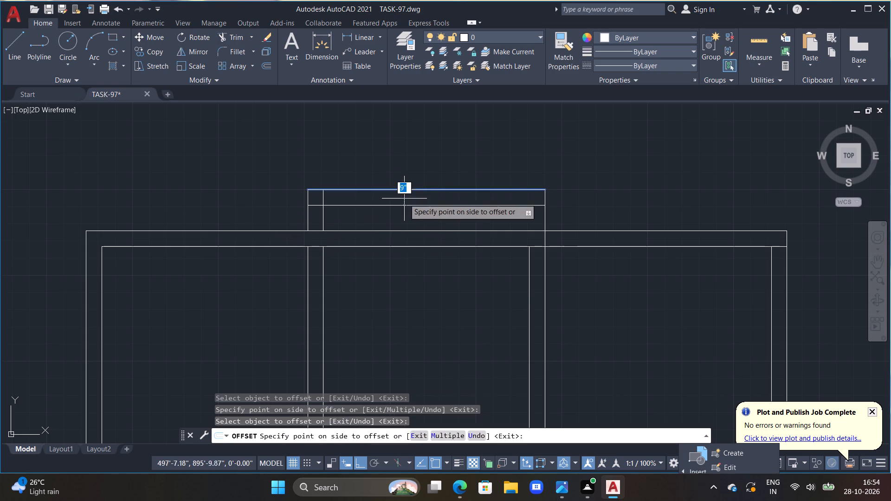
{"action": "left_click", "coordinate": [404, 220]}
{"action": "double_click", "coordinate": [545, 223]}
{"action": "left_click_drag", "start_coordinate": [545, 223], "coordinate": [541, 222]}
{"action": "double_click", "coordinate": [524, 220]}
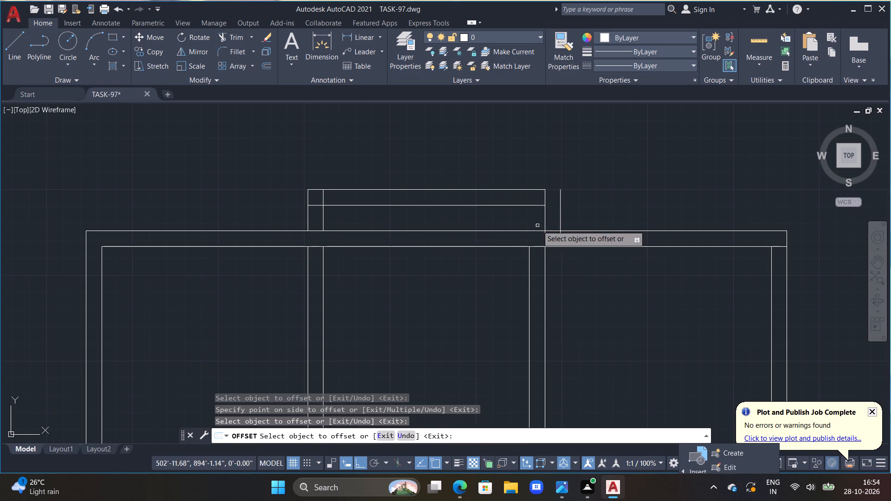
{"action": "double_click", "coordinate": [545, 226]}
{"action": "left_click", "coordinate": [520, 225]}
{"action": "key", "text": "Escape"}
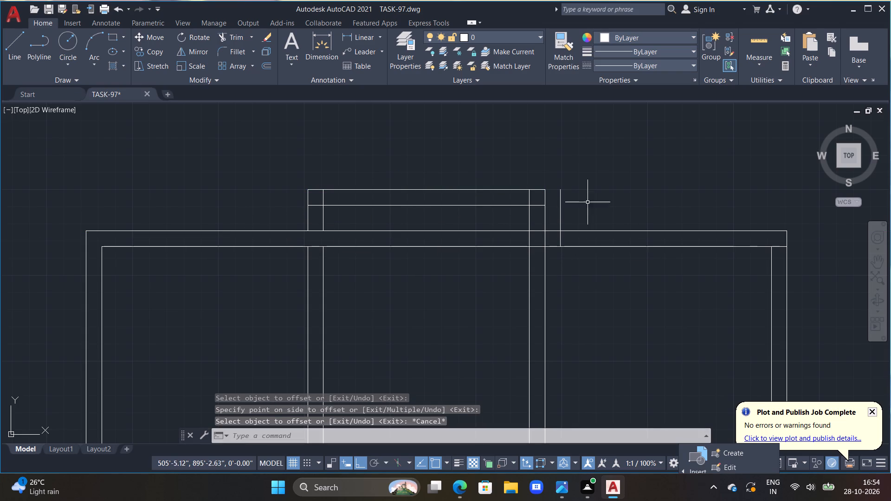
Delete the extra offset line outside the projection's right side.
{"action": "left_click", "coordinate": [561, 205]}
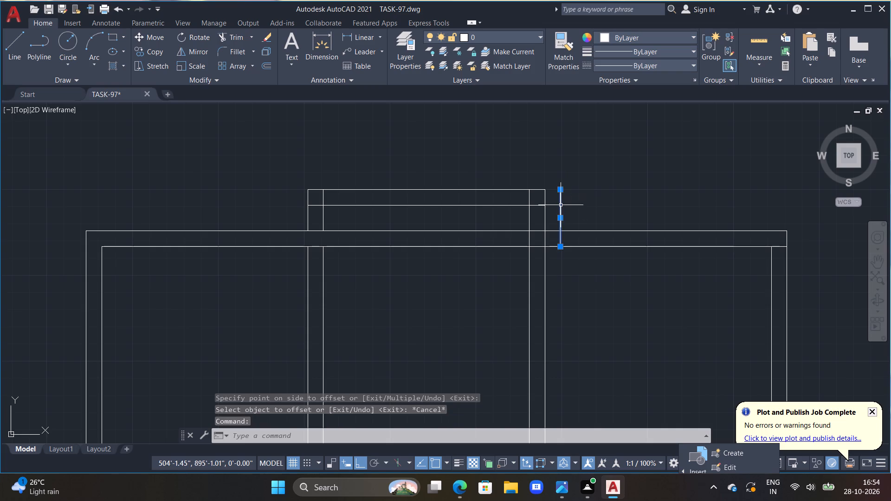
{"action": "key", "text": "Delete"}
{"action": "key", "text": "Escape"}
Trim the overlapping ends of the inner offset lines at both top corners of the projection.
{"action": "type", "text": "TR"}
{"action": "key", "text": "space"}
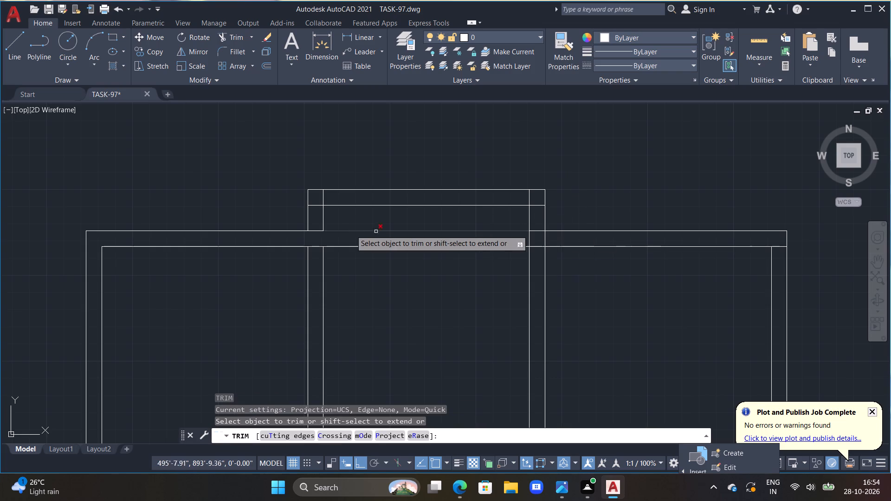
{"action": "left_click", "coordinate": [315, 209]}
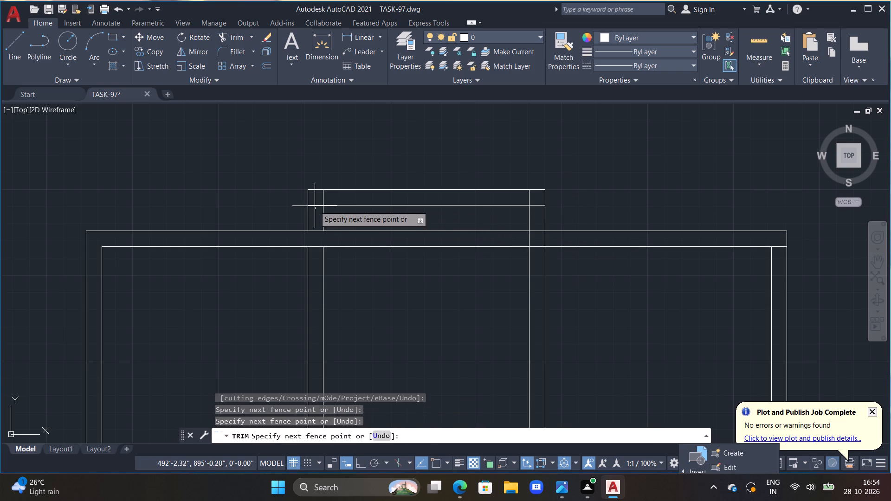
{"action": "left_click", "coordinate": [323, 197]}
{"action": "double_click", "coordinate": [324, 197]}
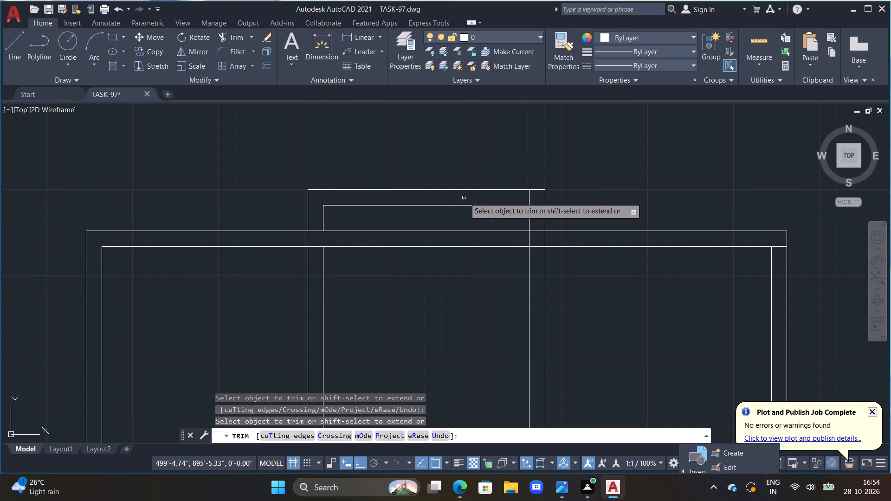
{"action": "double_click", "coordinate": [529, 197]}
{"action": "left_click", "coordinate": [536, 204]}
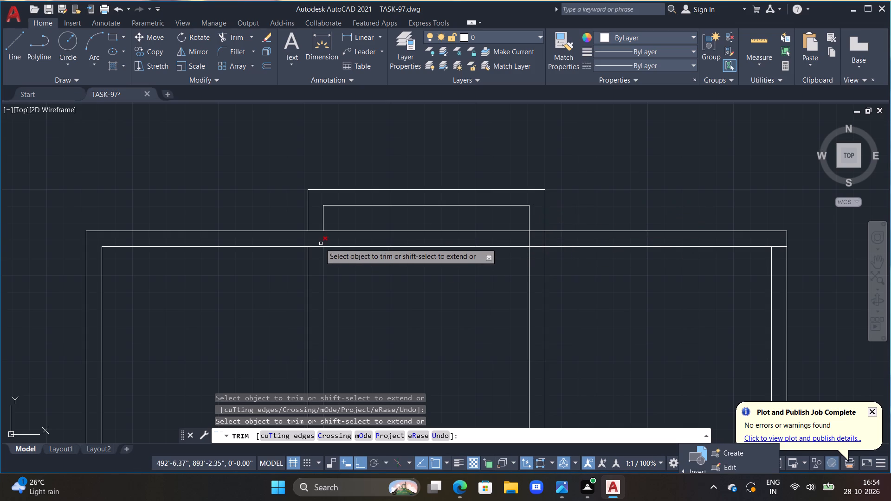
{"action": "key", "text": "Escape"}
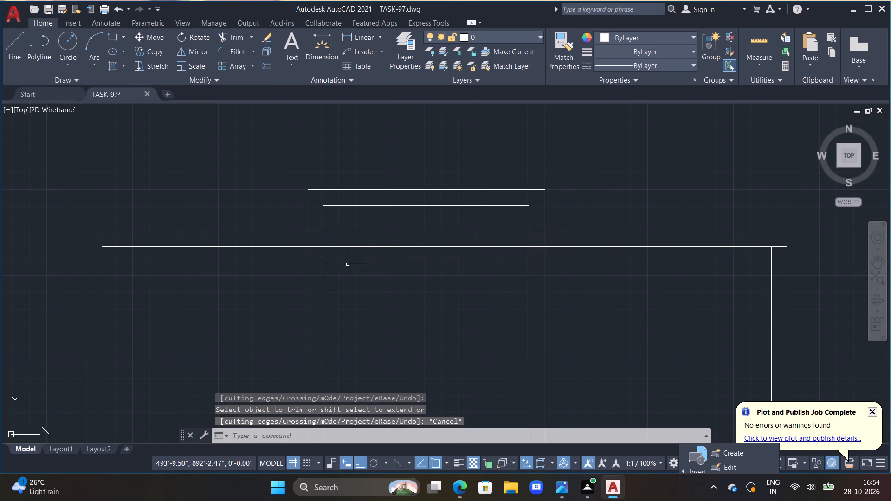
Extend the projection's inner left line down to the top wall's inner line.
{"action": "type", "text": "EX"}
{"action": "key", "text": "space"}
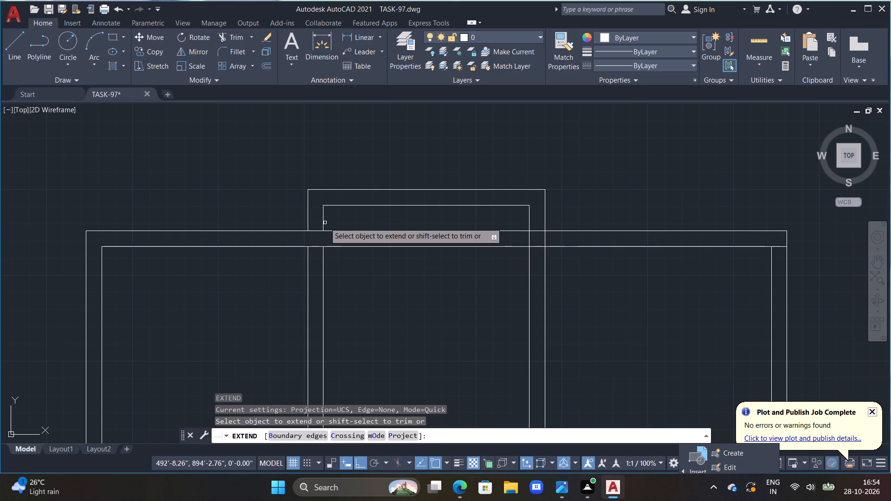
{"action": "left_click", "coordinate": [324, 222]}
{"action": "key", "text": "Escape"}
{"action": "key", "text": "Escape"}
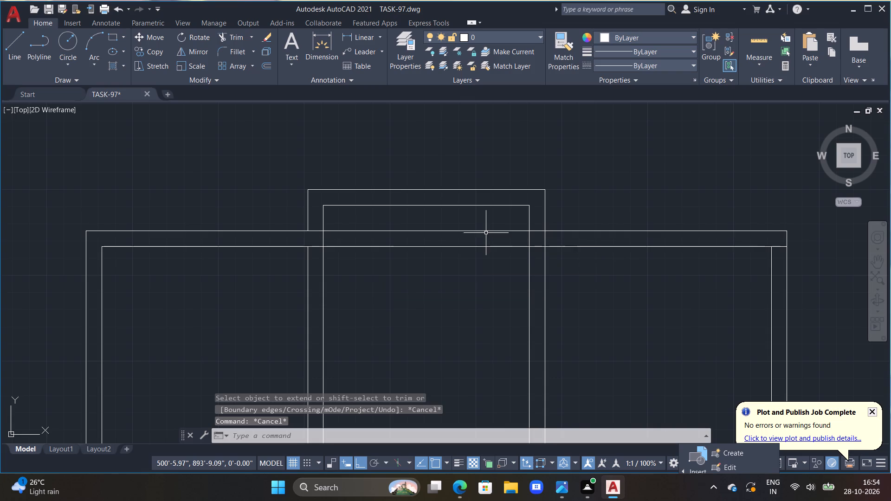
Trim the top wall lines crossing the projection's opening and side walls, and the projection's right line between the wall faces.
{"action": "type", "text": "TR"}
{"action": "key", "text": "space"}
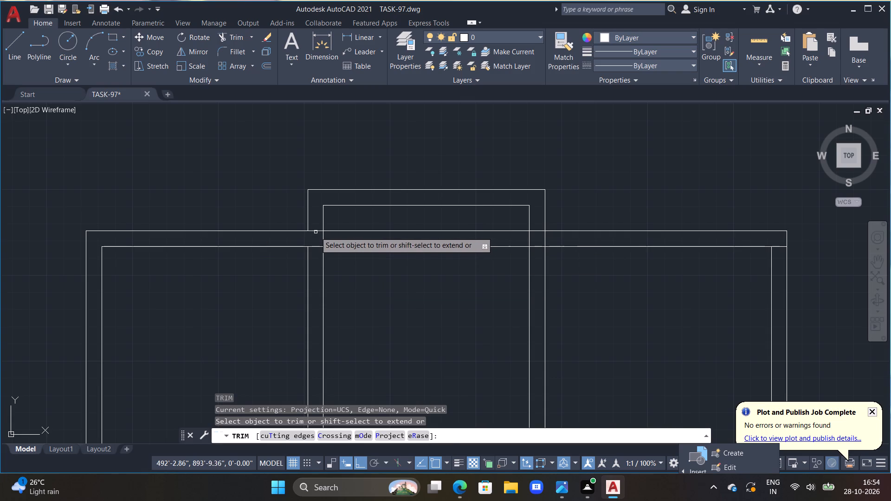
{"action": "left_click", "coordinate": [315, 230]}
{"action": "left_click_drag", "start_coordinate": [380, 224], "coordinate": [383, 270]}
{"action": "left_click", "coordinate": [384, 277]}
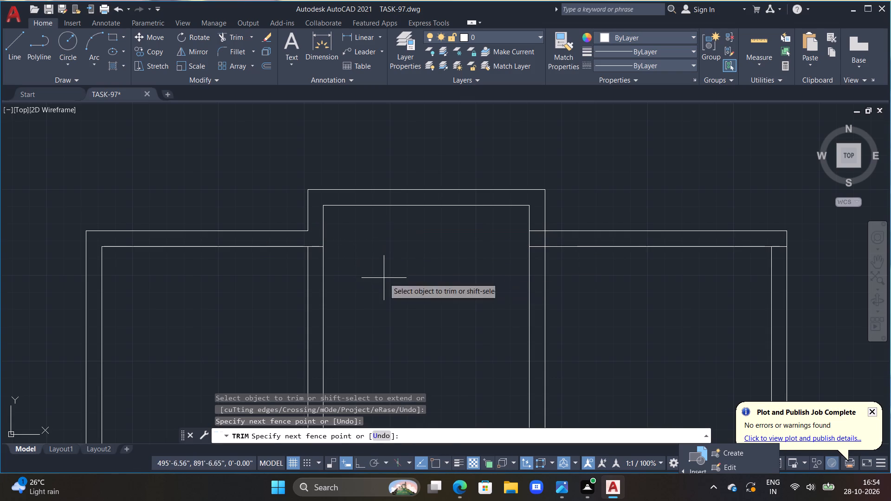
{"action": "left_click", "coordinate": [439, 258]}
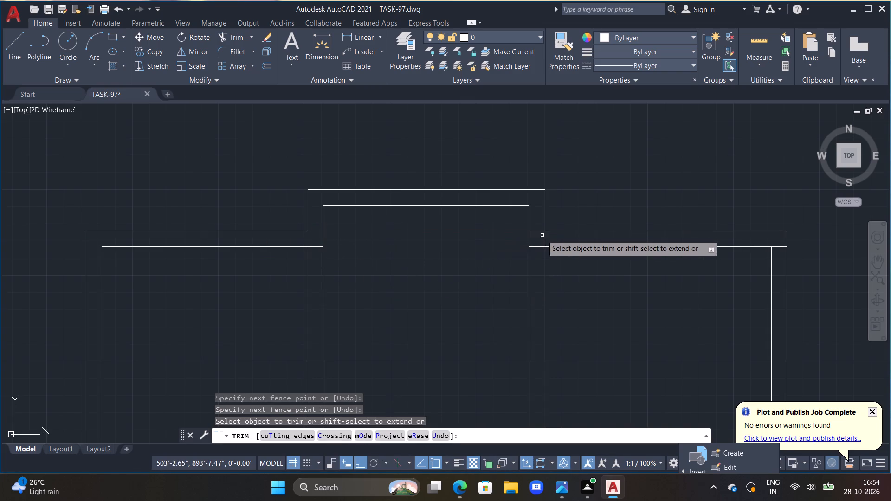
{"action": "left_click", "coordinate": [537, 230]}
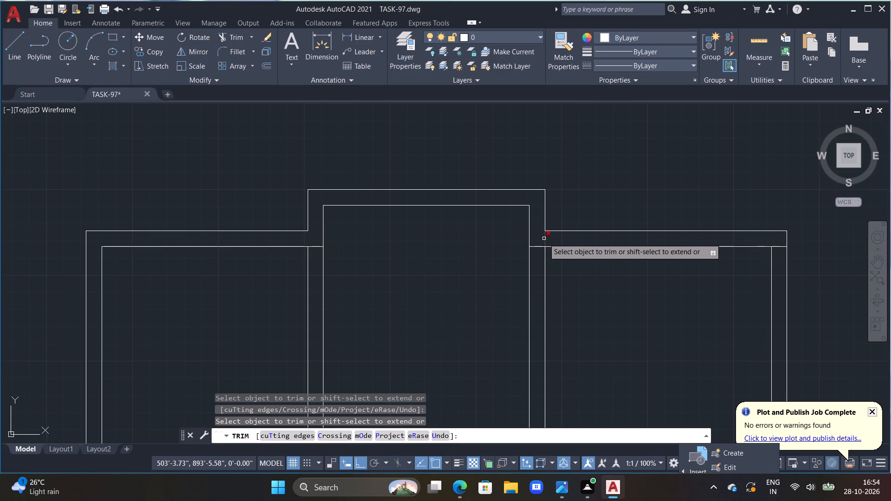
{"action": "left_click", "coordinate": [544, 238]}
Trim the short inner wall line pieces across the top ends of both partitions and the right wall.
{"action": "left_click", "coordinate": [316, 249]}
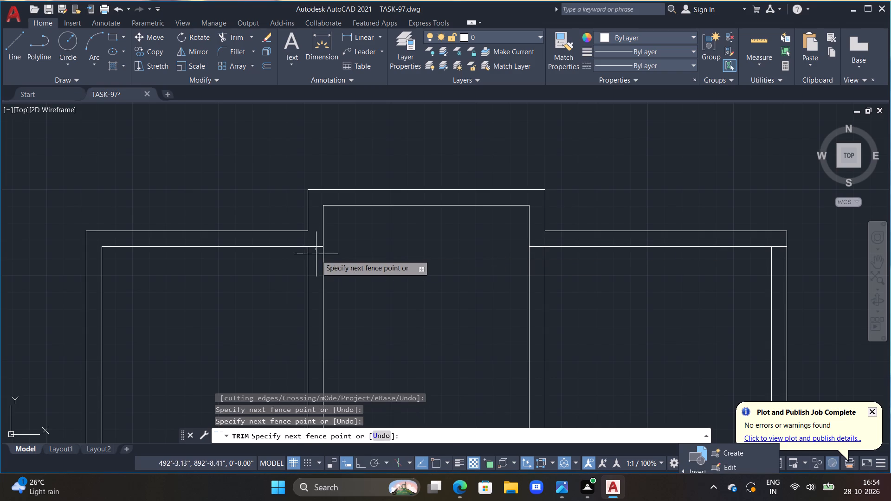
{"action": "left_click", "coordinate": [317, 238]}
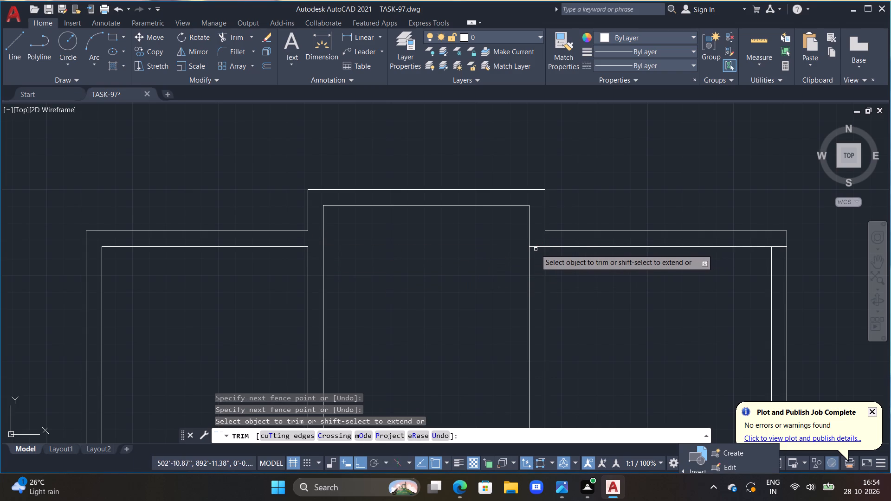
{"action": "left_click", "coordinate": [536, 246]}
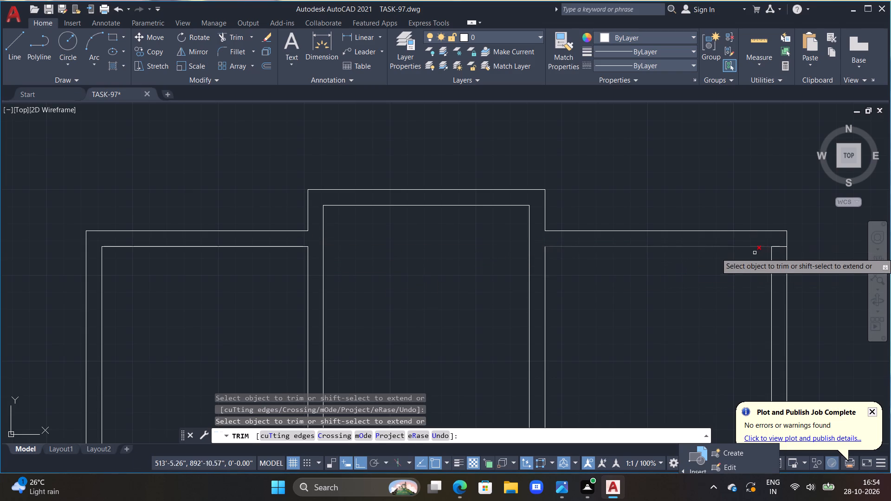
{"action": "left_click", "coordinate": [781, 247]}
{"action": "scroll", "coordinate": [636, 276], "scroll_direction": "down", "scroll_amount": 1}
{"action": "middle_click_drag", "start_coordinate": [633, 280], "coordinate": [539, 206]}
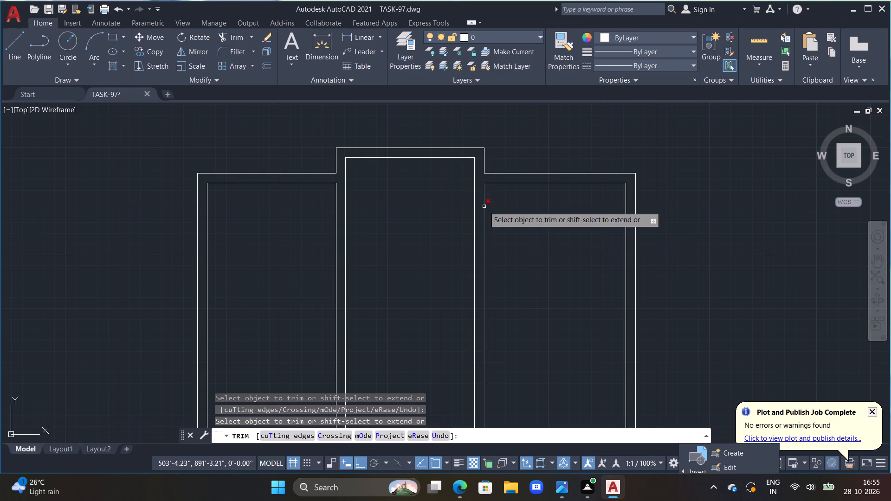
{"action": "middle_click_drag", "start_coordinate": [412, 257], "coordinate": [412, 244]}
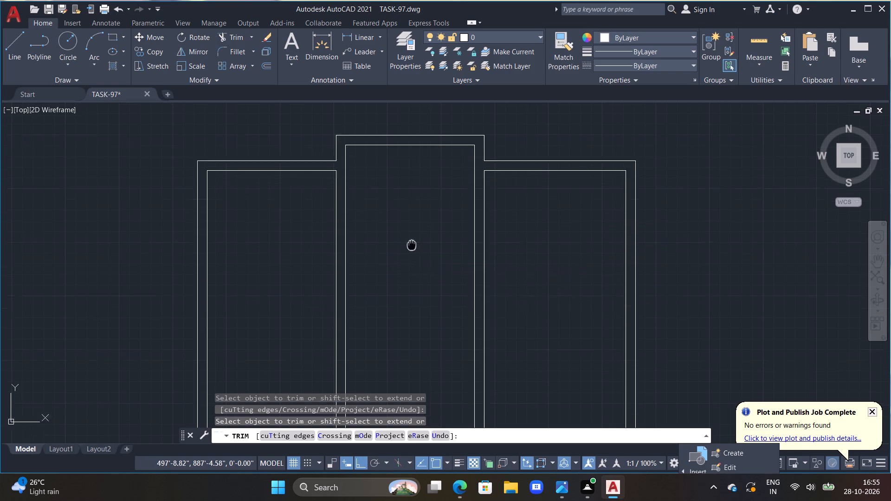
{"action": "middle_click_drag", "start_coordinate": [412, 244], "coordinate": [408, 196]}
{"action": "key", "text": "Escape"}
{"action": "key", "text": "Escape"}
{"action": "key", "text": "Escape"}
{"action": "key", "text": "Escape"}
{"action": "key", "text": "Escape"}
{"action": "middle_click", "coordinate": [400, 199]}
{"action": "key", "text": "Escape"}
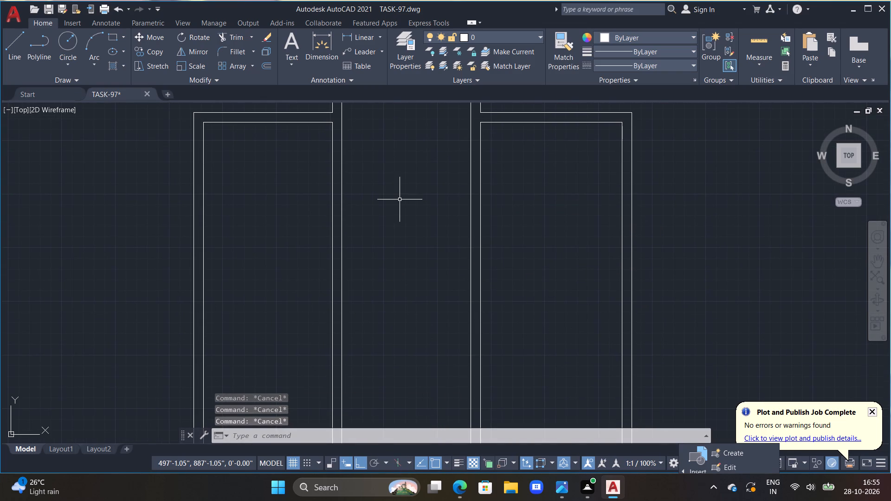
{"action": "key", "text": "Escape"}
Create a 6" thick cross partition in the left bay by offsetting the top wall's inner line 11' down, and that line 6" further.
{"action": "type", "text": "OFF"}
{"action": "key", "text": "space"}
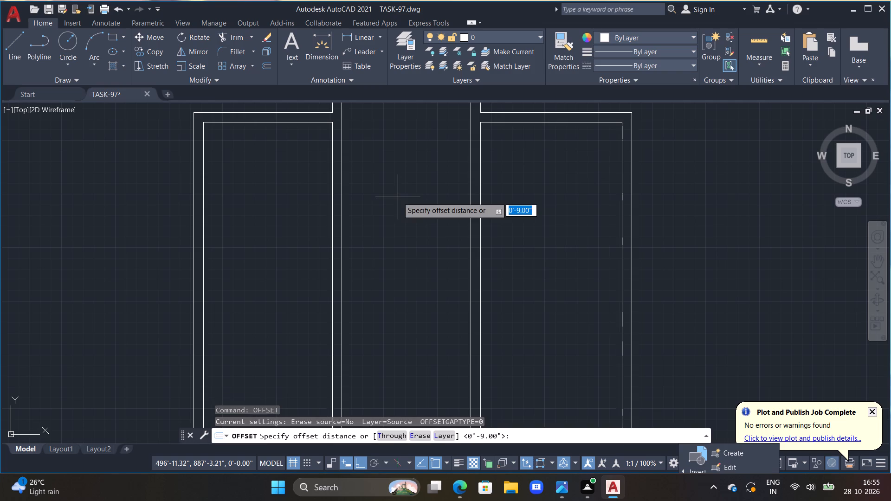
{"action": "type", "text": "11'"}
{"action": "key", "text": "Return"}
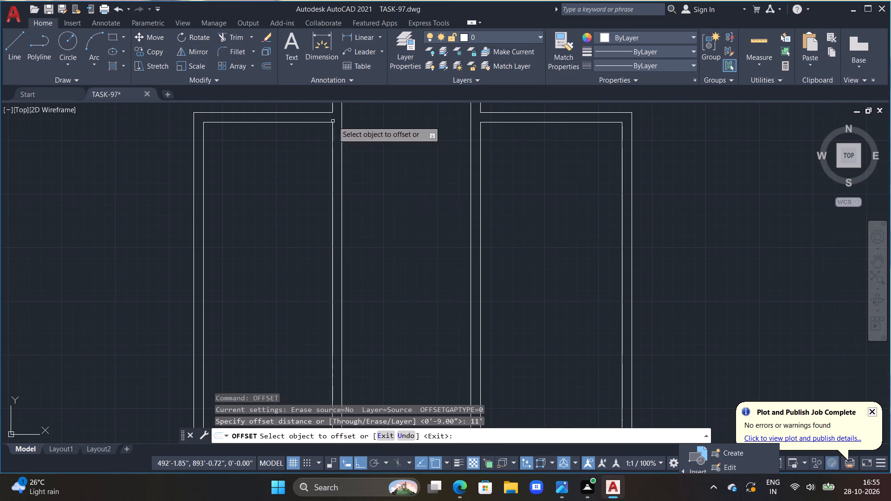
{"action": "left_click", "coordinate": [302, 123]}
{"action": "double_click", "coordinate": [280, 283]}
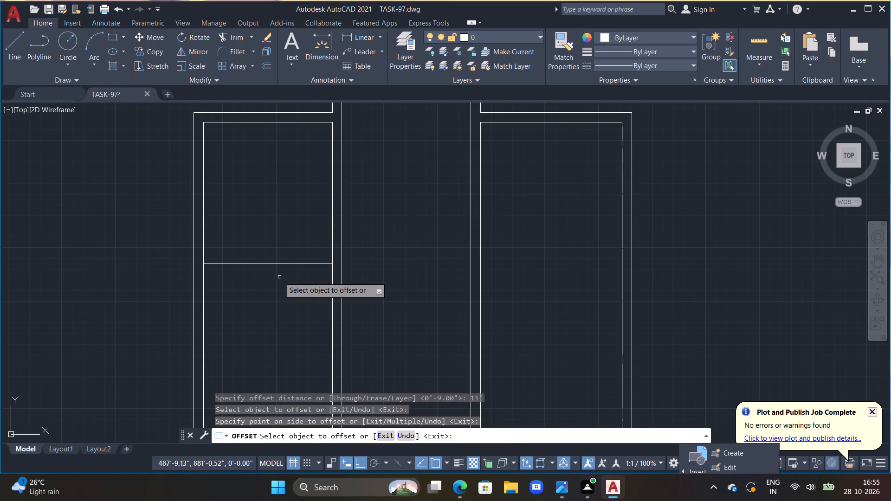
{"action": "left_click_drag", "start_coordinate": [276, 265], "coordinate": [276, 269]}
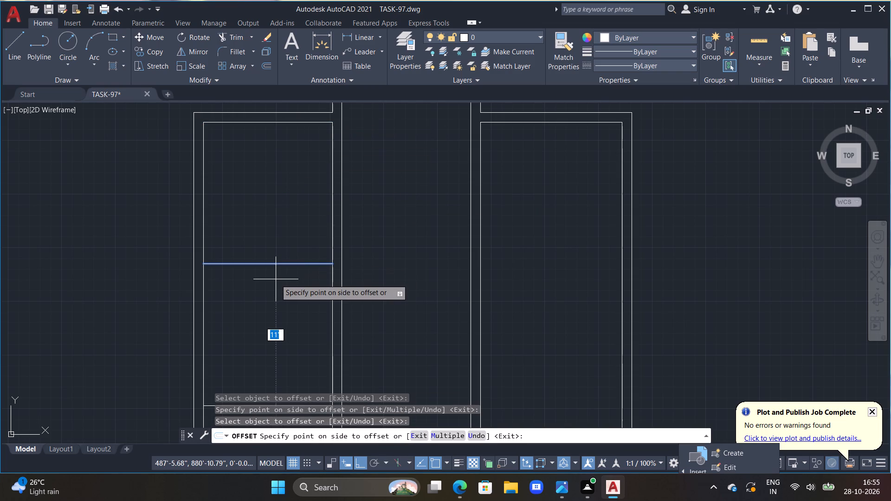
{"action": "type", "text": "6\""}
{"action": "key", "text": "Return"}
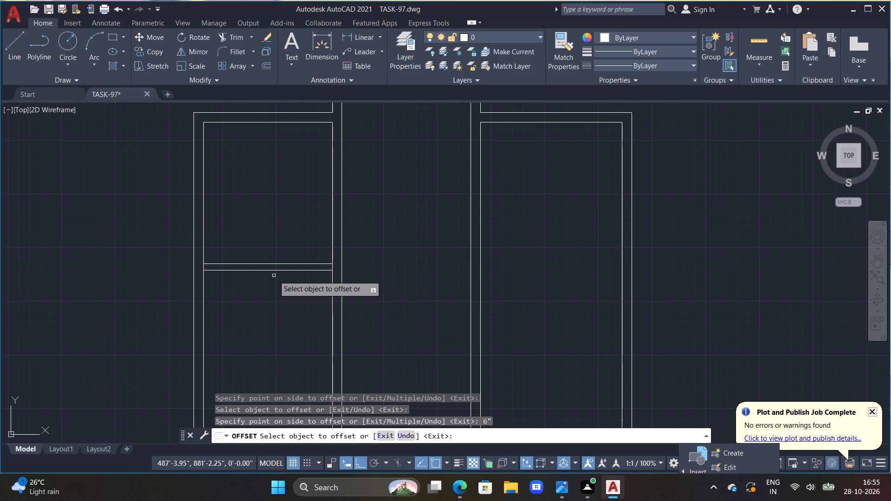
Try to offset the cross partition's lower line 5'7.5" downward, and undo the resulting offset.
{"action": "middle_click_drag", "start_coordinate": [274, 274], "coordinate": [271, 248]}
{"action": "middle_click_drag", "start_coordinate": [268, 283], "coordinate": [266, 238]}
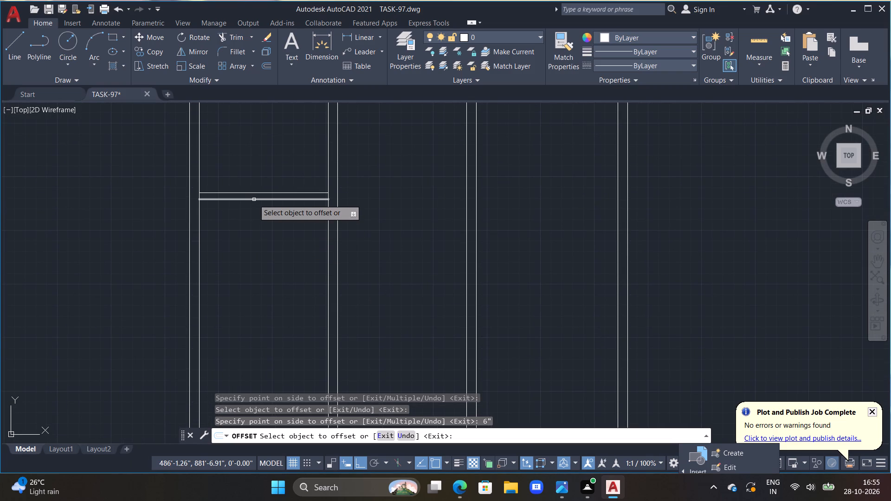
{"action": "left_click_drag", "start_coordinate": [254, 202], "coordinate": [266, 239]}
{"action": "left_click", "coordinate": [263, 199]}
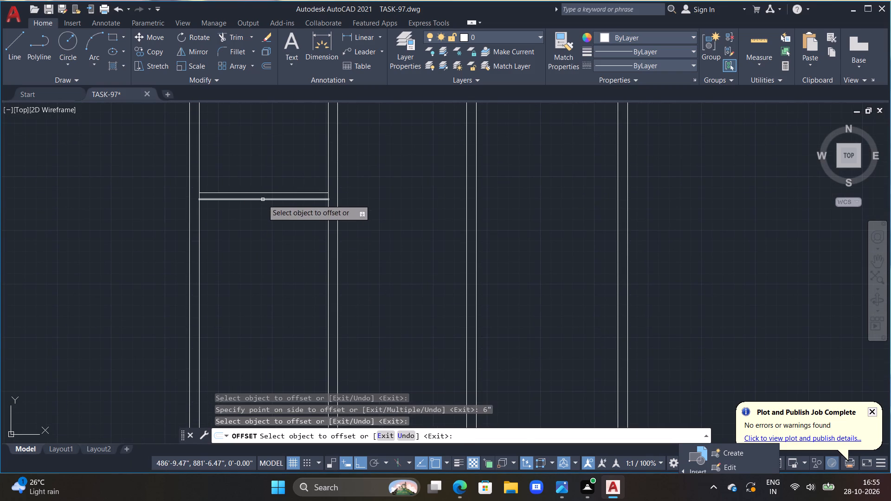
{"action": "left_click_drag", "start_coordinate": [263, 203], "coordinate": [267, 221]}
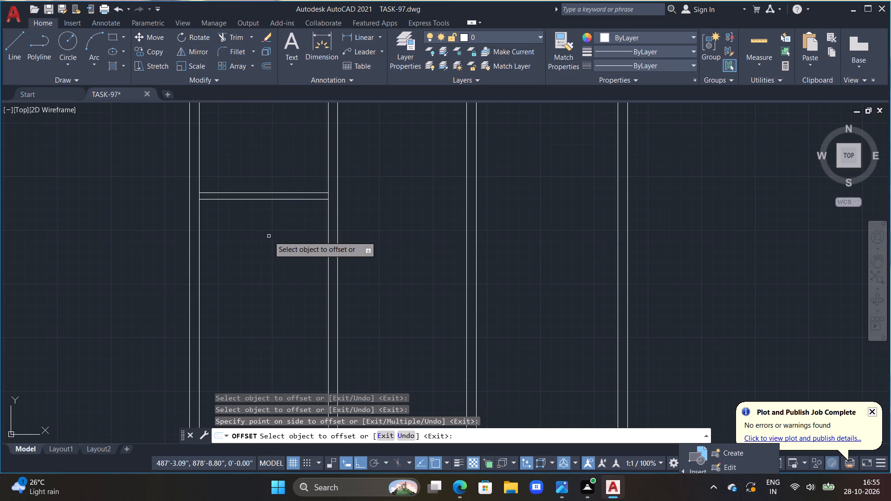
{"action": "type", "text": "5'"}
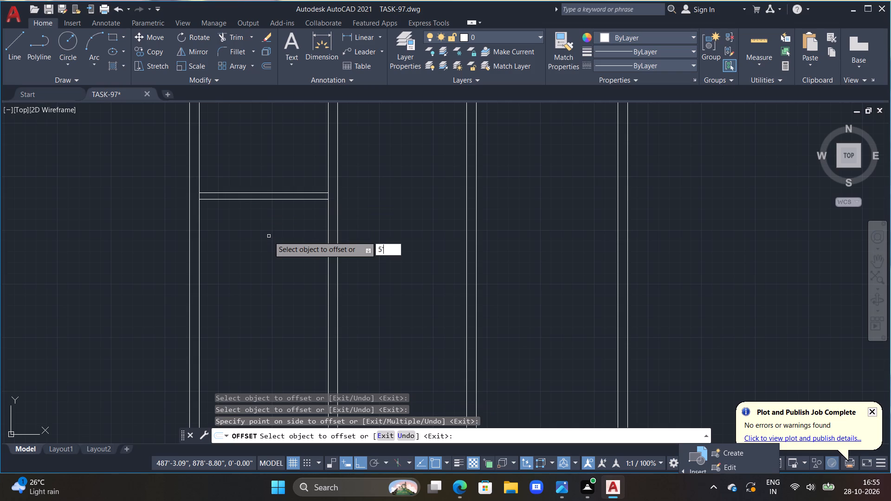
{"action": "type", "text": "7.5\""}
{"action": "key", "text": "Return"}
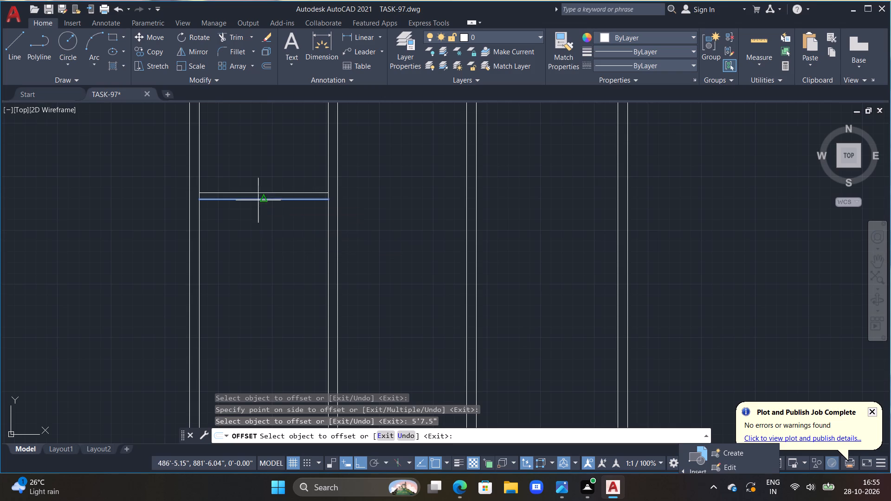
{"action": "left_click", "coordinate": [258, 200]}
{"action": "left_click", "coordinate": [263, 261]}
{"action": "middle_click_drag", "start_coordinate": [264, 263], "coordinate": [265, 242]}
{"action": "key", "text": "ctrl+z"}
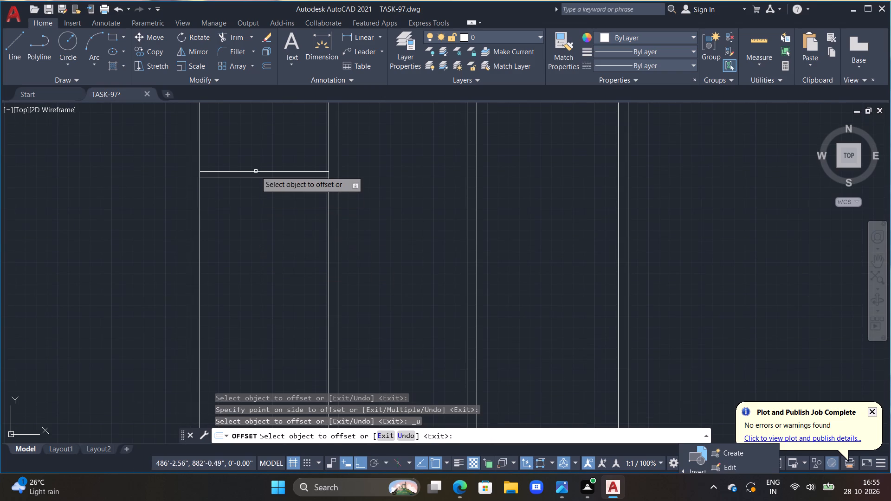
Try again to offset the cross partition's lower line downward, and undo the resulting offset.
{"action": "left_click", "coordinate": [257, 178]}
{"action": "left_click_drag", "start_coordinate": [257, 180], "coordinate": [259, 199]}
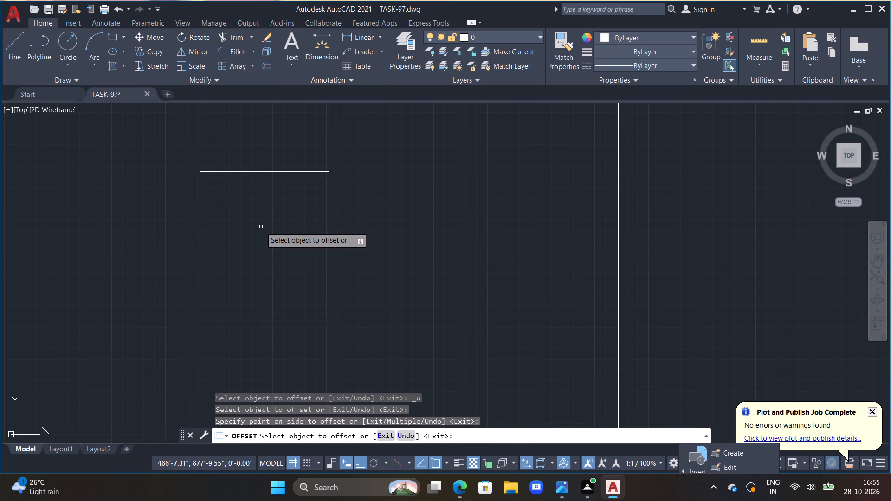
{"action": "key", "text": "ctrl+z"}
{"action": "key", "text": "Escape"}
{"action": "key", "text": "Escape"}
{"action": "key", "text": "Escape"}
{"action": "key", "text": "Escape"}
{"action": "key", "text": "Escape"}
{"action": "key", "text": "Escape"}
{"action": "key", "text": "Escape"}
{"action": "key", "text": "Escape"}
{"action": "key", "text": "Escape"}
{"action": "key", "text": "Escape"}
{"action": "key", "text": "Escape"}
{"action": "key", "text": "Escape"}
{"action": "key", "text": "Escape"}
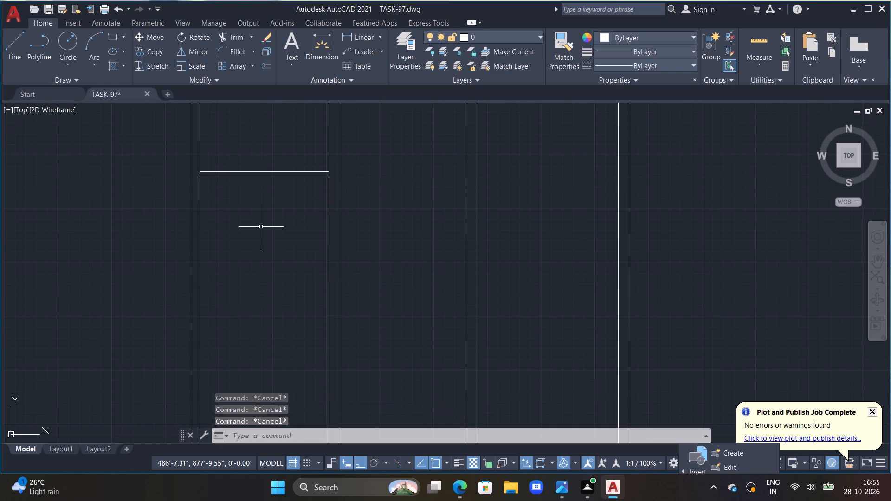
Create a second 6" cross partition in the left bay by offsetting the first one's lower line 5'7.5" down, and that line 6" further.
{"action": "type", "text": "OFF"}
{"action": "key", "text": "space"}
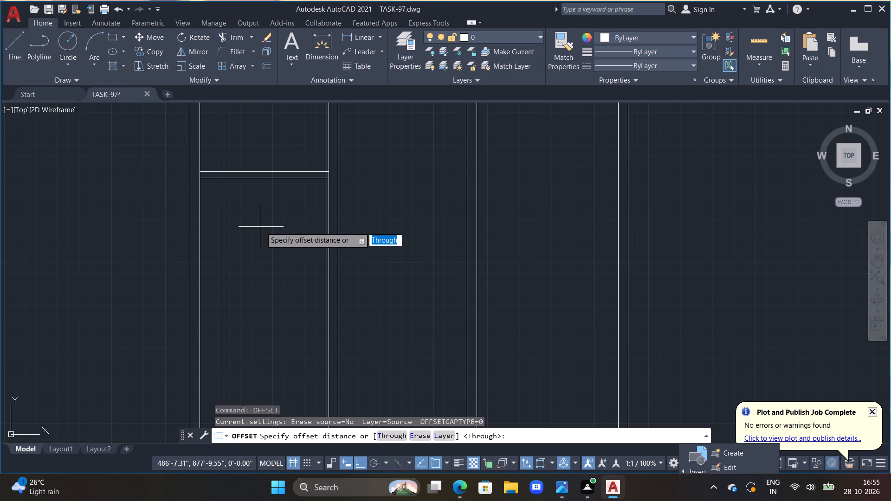
{"action": "type", "text": "5'7.5\""}
{"action": "key", "text": "Return"}
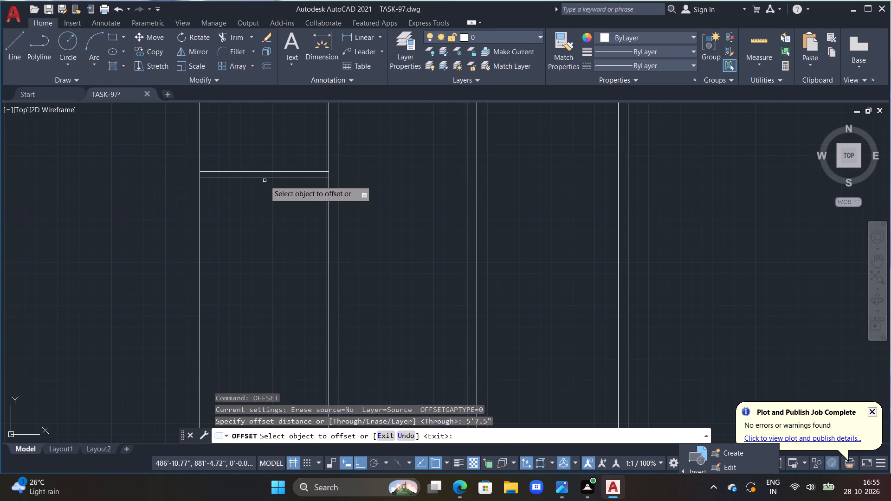
{"action": "left_click_drag", "start_coordinate": [265, 177], "coordinate": [260, 197]}
{"action": "left_click", "coordinate": [251, 234]}
{"action": "left_click_drag", "start_coordinate": [252, 251], "coordinate": [254, 288]}
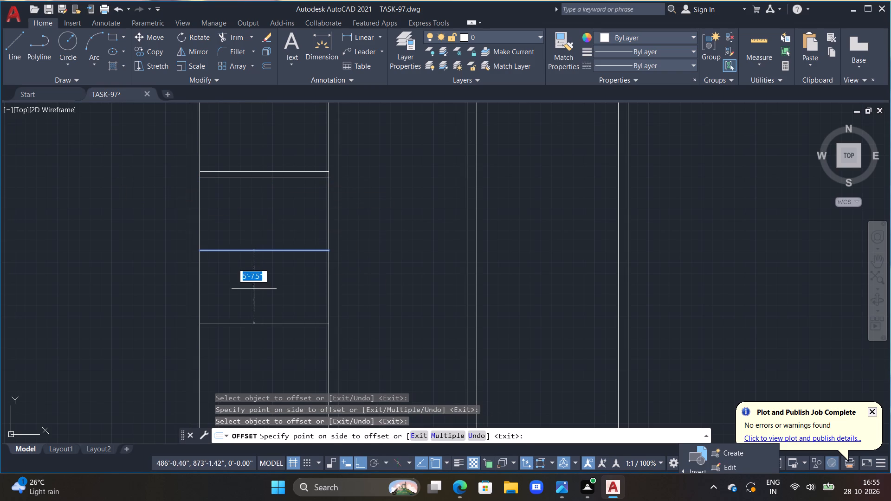
{"action": "type", "text": "6\""}
{"action": "key", "text": "Return"}
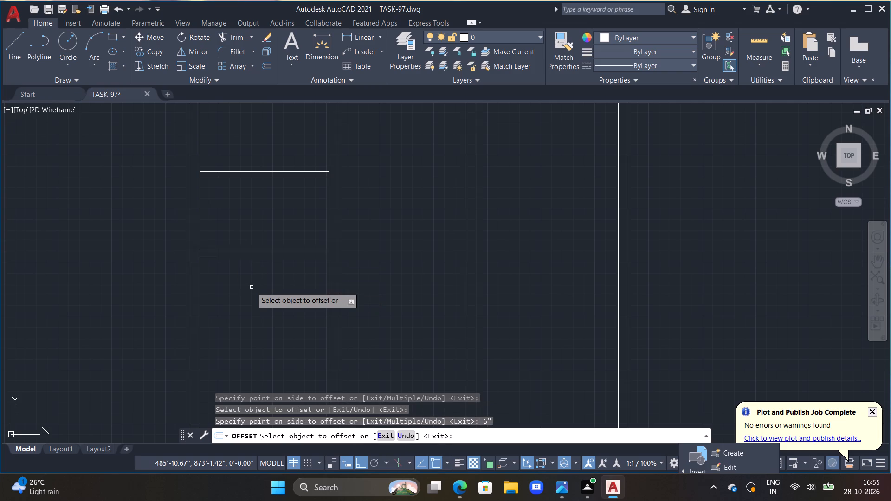
{"action": "key", "text": "Escape"}
{"action": "key", "text": "Escape"}
{"action": "key", "text": "Escape"}
{"action": "key", "text": "Escape"}
Extend the lines of both cross partitions across the left bay's side walls to their outer faces.
{"action": "type", "text": "EX"}
{"action": "key", "text": "space"}
{"action": "left_click", "coordinate": [206, 258]}
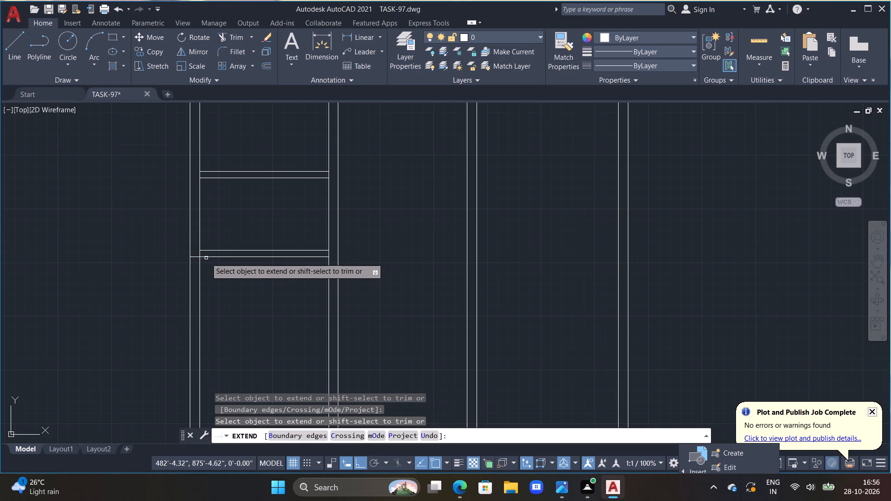
{"action": "left_click", "coordinate": [206, 251]}
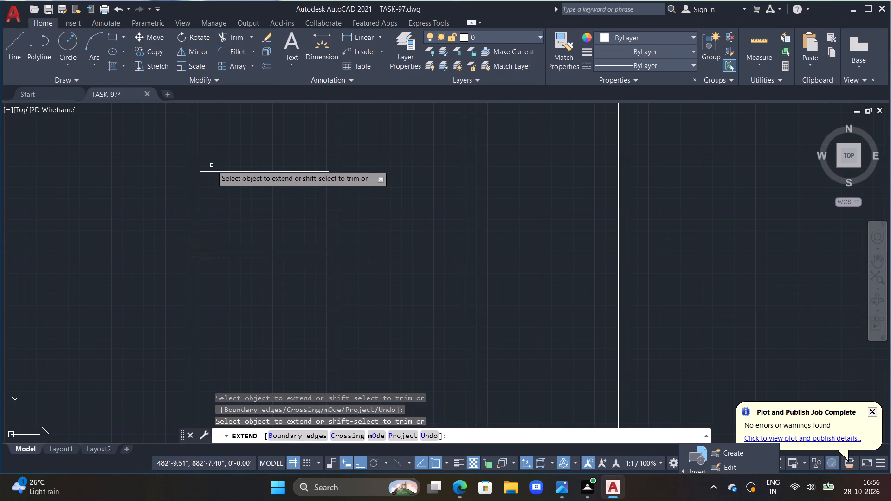
{"action": "left_click", "coordinate": [210, 177]}
{"action": "left_click", "coordinate": [209, 172]}
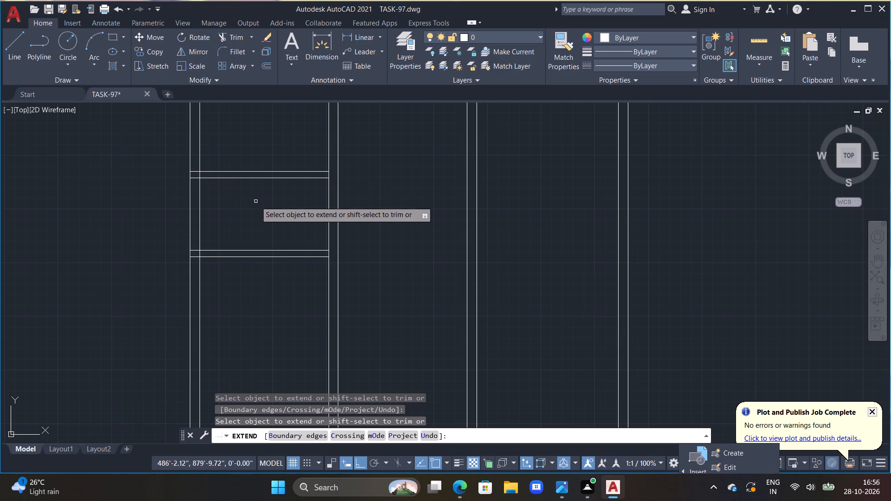
{"action": "left_click", "coordinate": [324, 256]}
{"action": "left_click", "coordinate": [323, 250]}
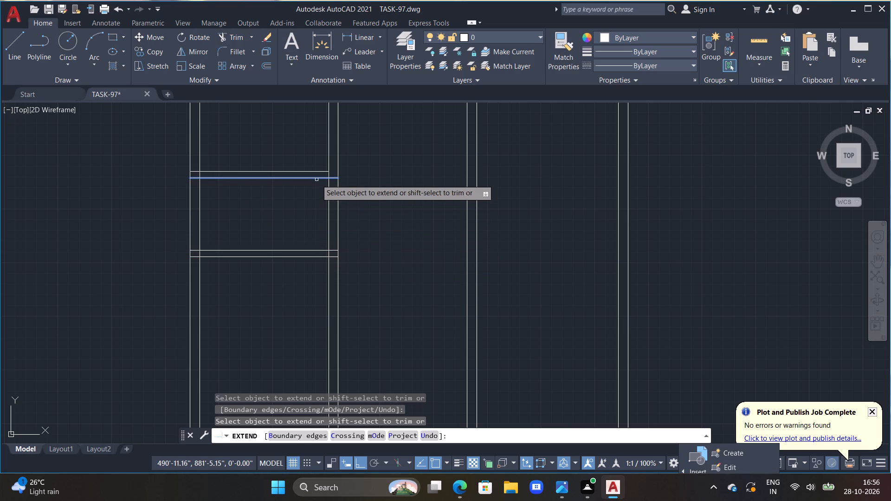
{"action": "double_click", "coordinate": [316, 180]}
{"action": "double_click", "coordinate": [321, 173]}
{"action": "scroll", "coordinate": [339, 184], "scroll_direction": "down", "scroll_amount": 1}
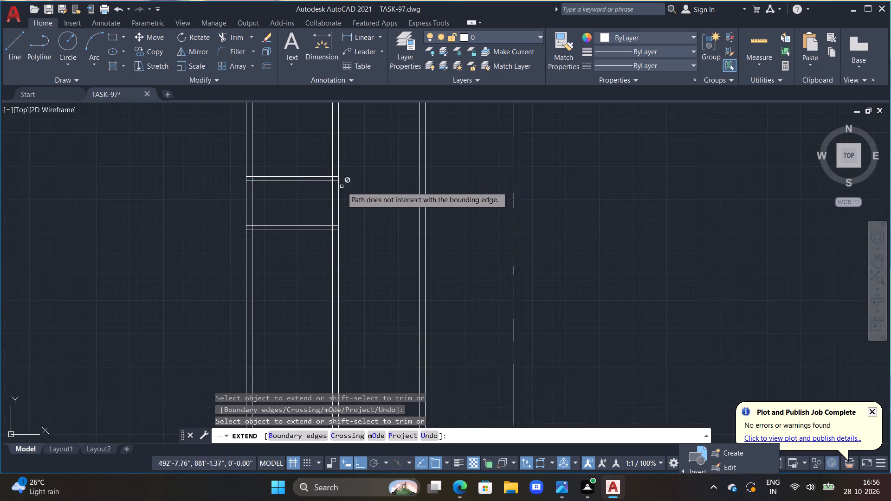
{"action": "scroll", "coordinate": [342, 186], "scroll_direction": "down", "scroll_amount": 1}
{"action": "middle_click_drag", "start_coordinate": [321, 141], "coordinate": [314, 126]}
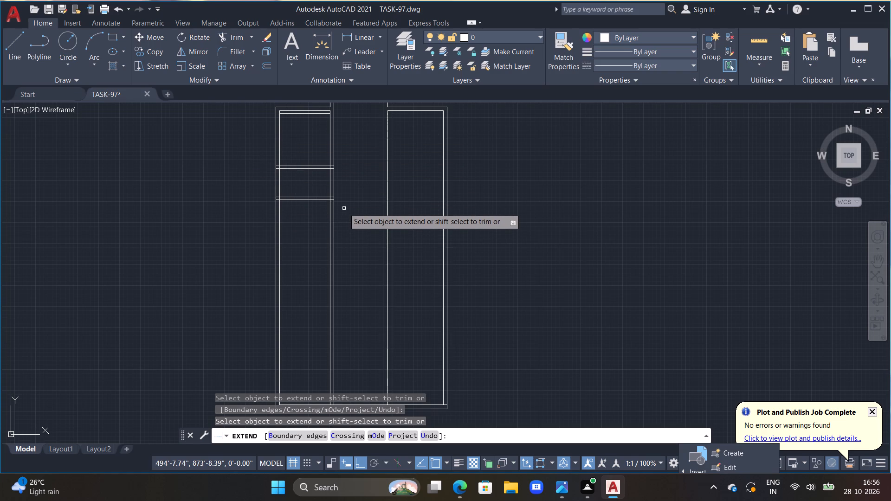
{"action": "scroll", "coordinate": [348, 204], "scroll_direction": "up", "scroll_amount": 1}
{"action": "key", "text": "Escape"}
{"action": "key", "text": "Escape"}
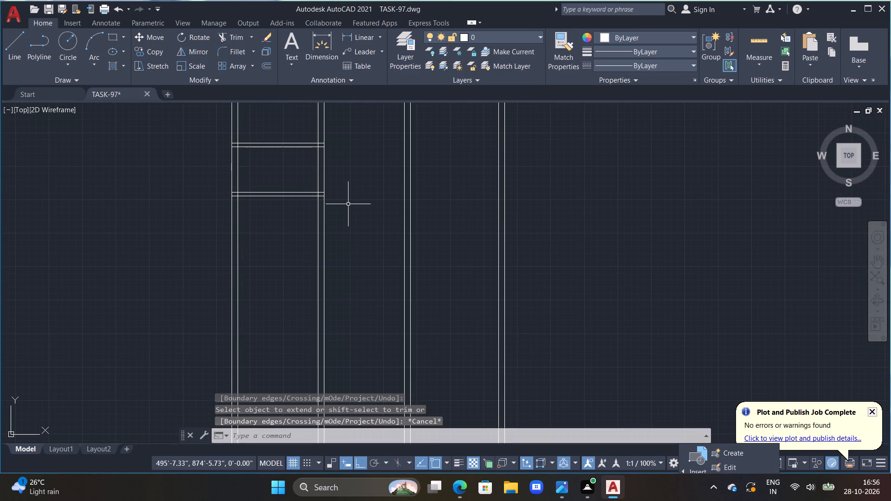
Extend both lines of the lower cross partition through the middle and right bays to the right wall's outer line.
{"action": "key", "text": "Escape"}
{"action": "key", "text": "e"}
{"action": "type", "text": "X"}
{"action": "key", "text": "space"}
{"action": "scroll", "coordinate": [318, 199], "scroll_direction": "up", "scroll_amount": 3}
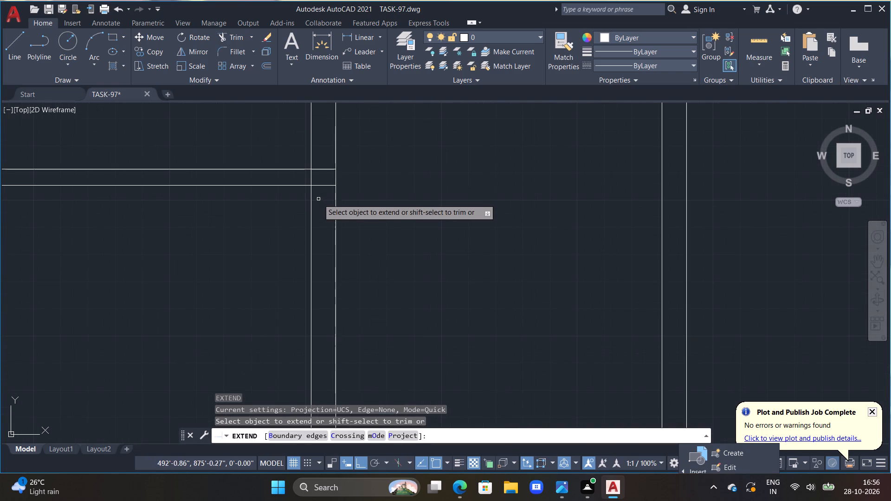
{"action": "left_click", "coordinate": [320, 186]}
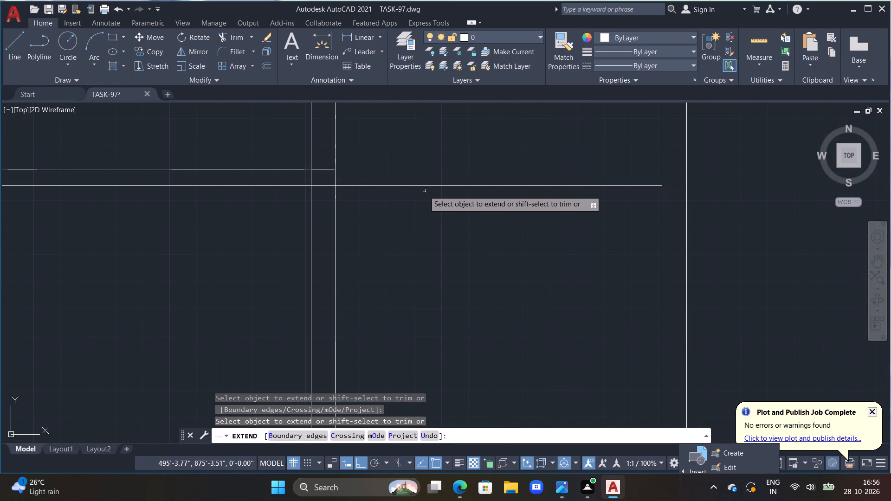
{"action": "left_click", "coordinate": [426, 185]}
{"action": "scroll", "coordinate": [426, 186], "scroll_direction": "down", "scroll_amount": 1}
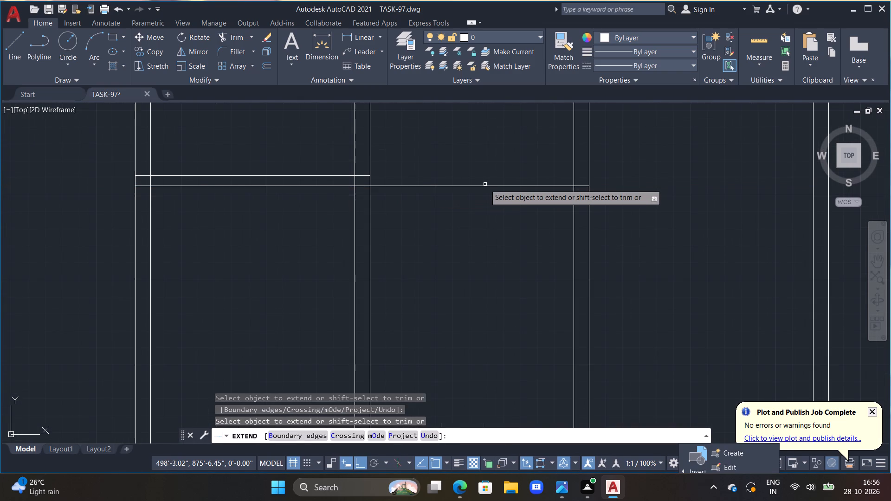
{"action": "double_click", "coordinate": [488, 187]}
{"action": "double_click", "coordinate": [497, 186]}
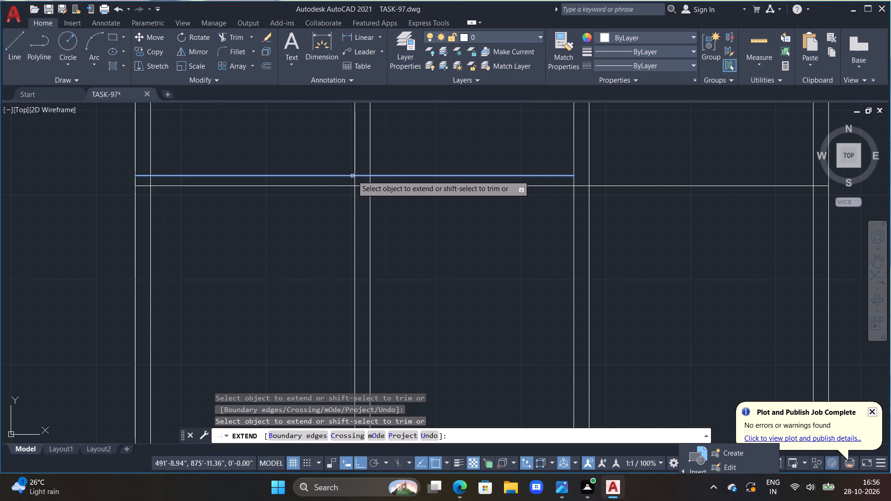
{"action": "left_click", "coordinate": [352, 175]}
{"action": "double_click", "coordinate": [382, 175]}
{"action": "double_click", "coordinate": [434, 176]}
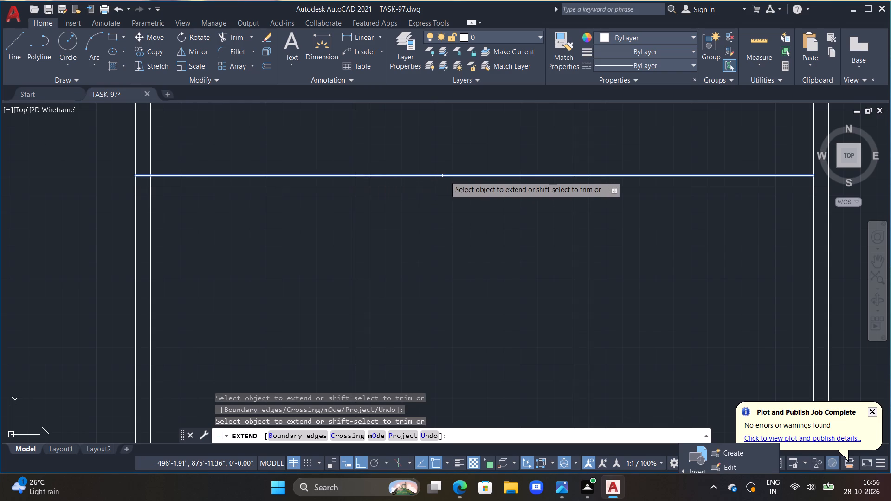
{"action": "double_click", "coordinate": [495, 176]}
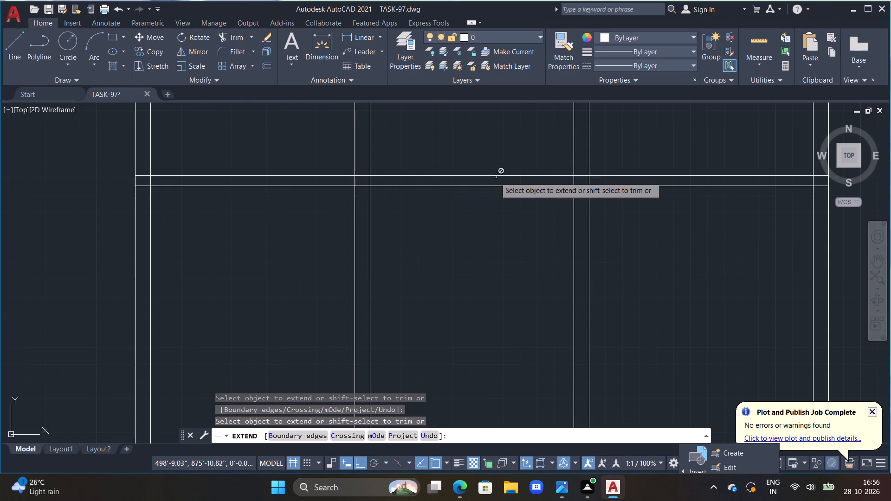
{"action": "key", "text": "Escape"}
{"action": "key", "text": "Escape"}
{"action": "key", "text": "Escape"}
{"action": "key", "text": "Escape"}
{"action": "key", "text": "Escape"}
{"action": "scroll", "coordinate": [492, 179], "scroll_direction": "down", "scroll_amount": 2}
{"action": "key", "text": "Escape"}
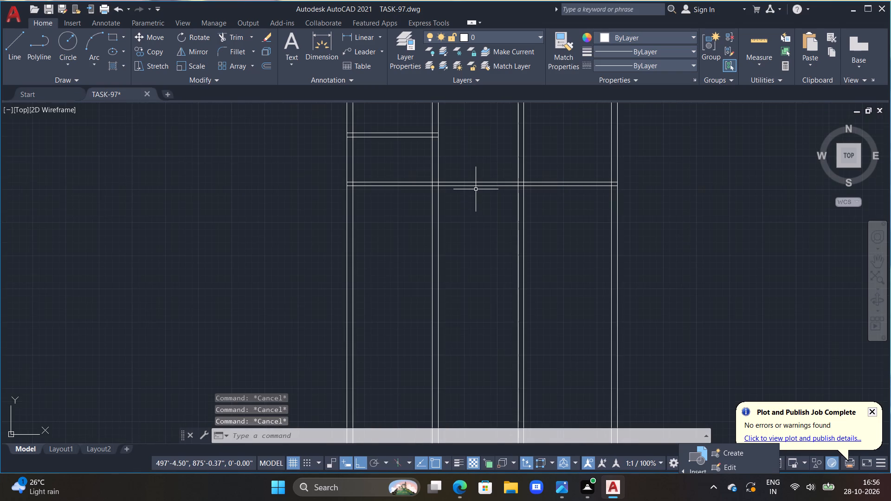
{"action": "key", "text": "Escape"}
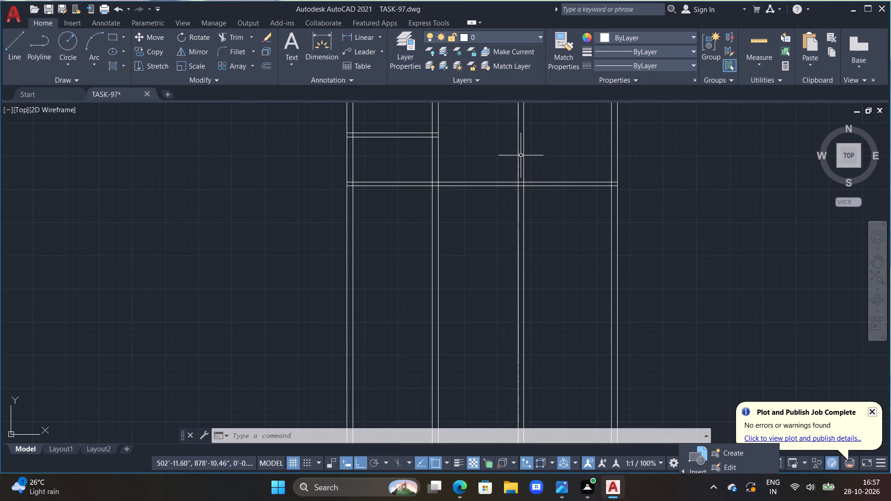
Offset the upper cross partition's top line 3'6" upward.
{"action": "middle_click_drag", "start_coordinate": [521, 155], "coordinate": [542, 298]}
{"action": "scroll", "coordinate": [448, 279], "scroll_direction": "up", "scroll_amount": 1}
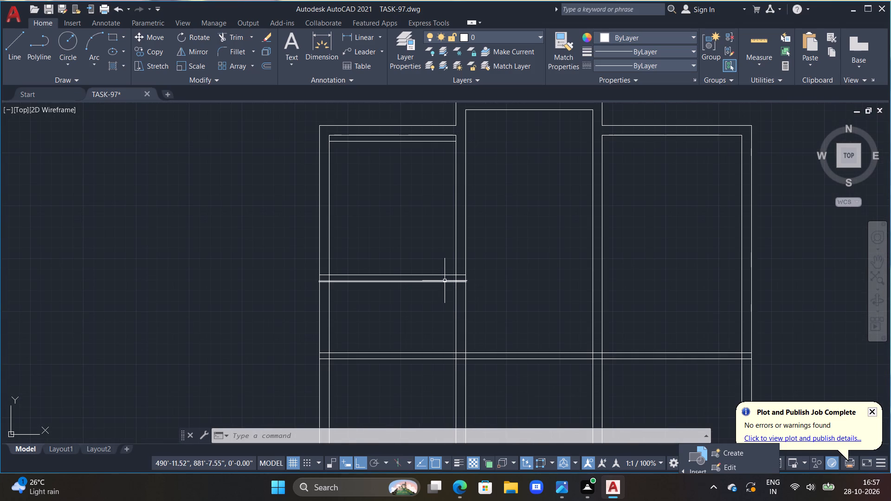
{"action": "scroll", "coordinate": [374, 286], "scroll_direction": "up", "scroll_amount": 2}
{"action": "middle_click_drag", "start_coordinate": [389, 267], "coordinate": [362, 352]}
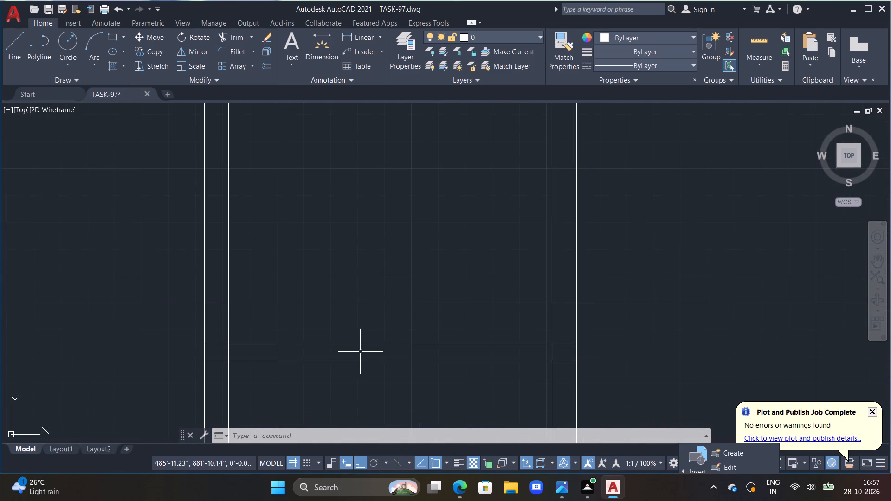
{"action": "type", "text": "OFF"}
{"action": "key", "text": "space"}
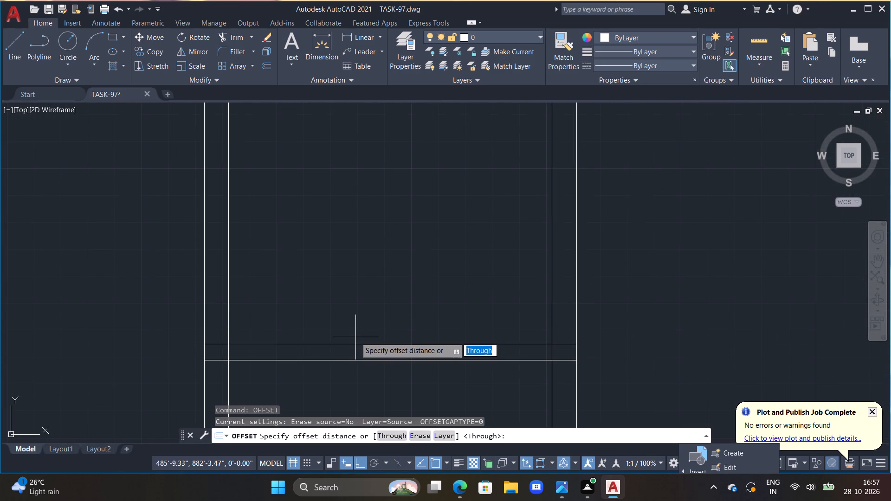
{"action": "type", "text": "3'"}
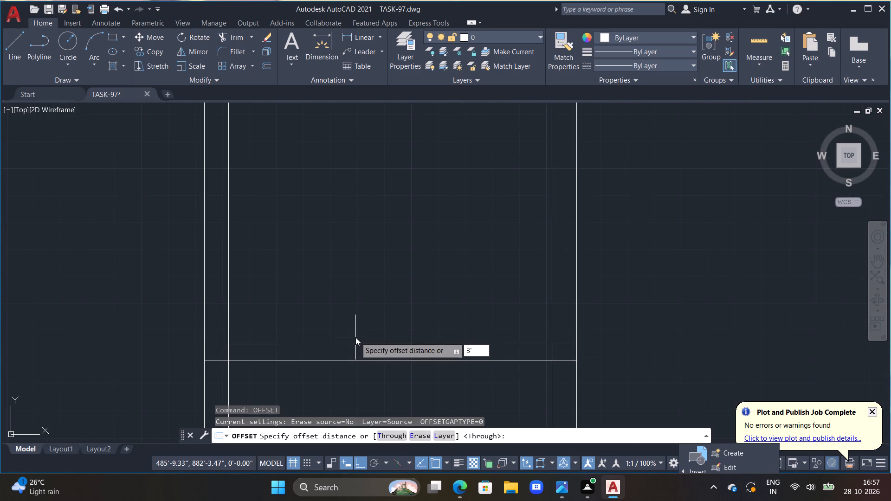
{"action": "key", "text": "6"}
{"action": "key", "text": "shift+quotedbl"}
{"action": "key", "text": "Return"}
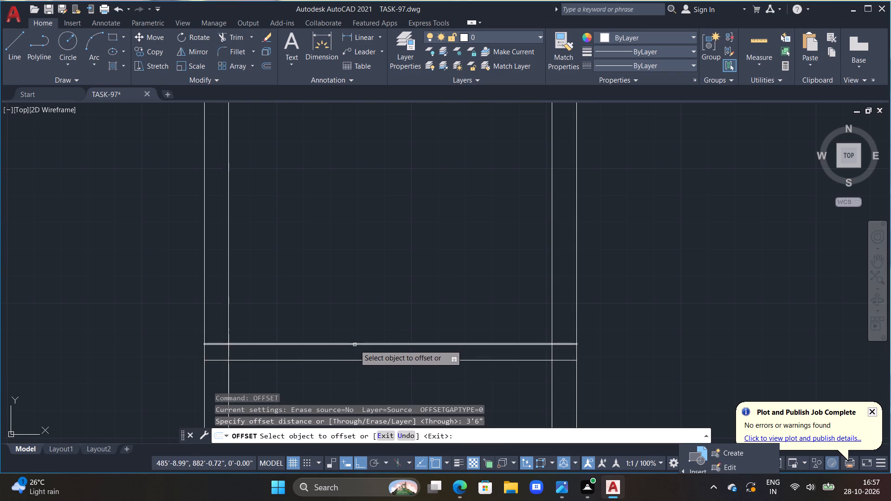
{"action": "double_click", "coordinate": [355, 344]}
{"action": "left_click", "coordinate": [351, 302]}
{"action": "key", "text": "Escape"}
Trim the left bay's side wall lines between the offset line and the upper cross partition to form 3'6" openings.
{"action": "type", "text": "TR"}
{"action": "key", "text": "space"}
{"action": "left_click_drag", "start_coordinate": [176, 286], "coordinate": [187, 284]}
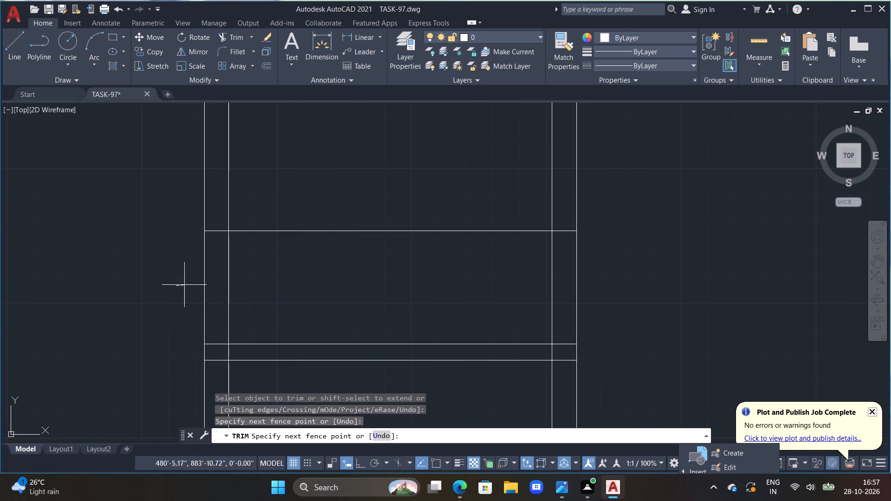
{"action": "left_click_drag", "start_coordinate": [187, 284], "coordinate": [620, 282]}
{"action": "scroll", "coordinate": [514, 273], "scroll_direction": "down", "scroll_amount": 1}
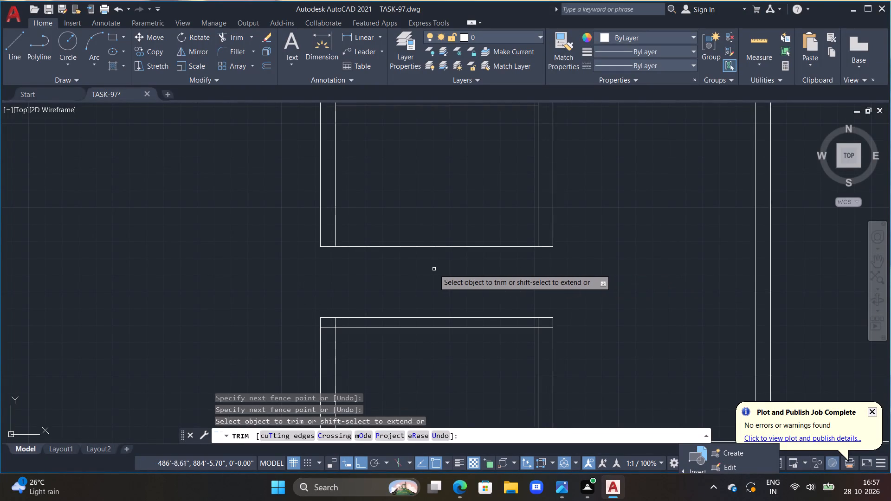
Trim the offset line between the side walls and remove the extra line below the top wall's inner line in the left bay.
{"action": "left_click", "coordinate": [418, 245]}
{"action": "left_click_drag", "start_coordinate": [418, 247], "coordinate": [416, 253]}
{"action": "scroll", "coordinate": [425, 205], "scroll_direction": "down", "scroll_amount": 1}
{"action": "middle_click_drag", "start_coordinate": [420, 258], "coordinate": [419, 265]}
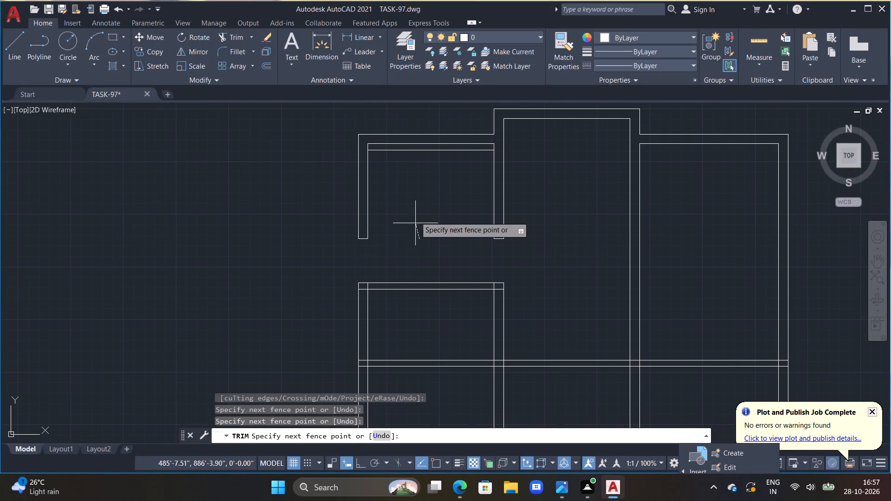
{"action": "double_click", "coordinate": [419, 148]}
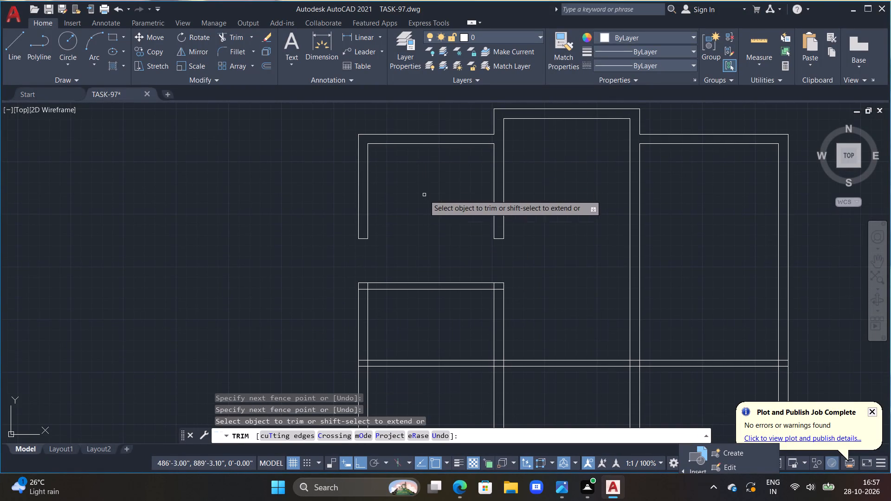
Trim the overlapping line pieces at both corners where the upper cross partition meets the left bay's side walls.
{"action": "middle_click_drag", "start_coordinate": [412, 231], "coordinate": [394, 185]}
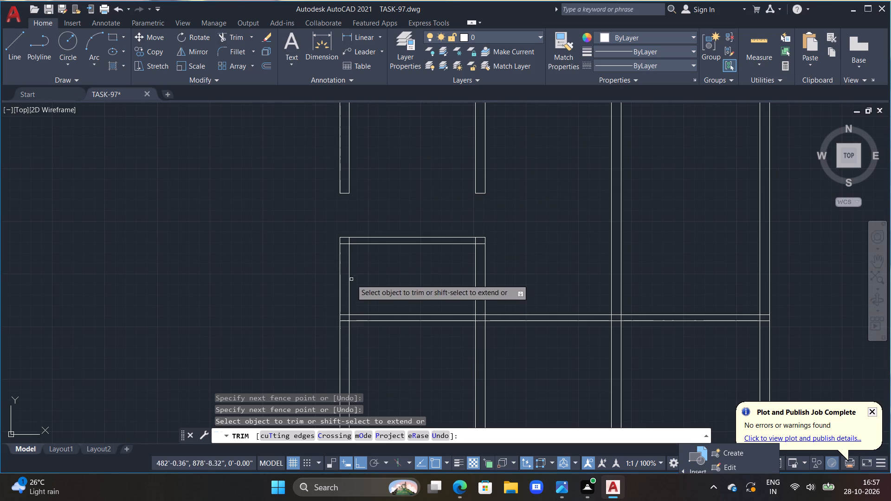
{"action": "scroll", "coordinate": [337, 241], "scroll_direction": "up", "scroll_amount": 1}
{"action": "left_click", "coordinate": [349, 244]}
{"action": "double_click", "coordinate": [355, 239]}
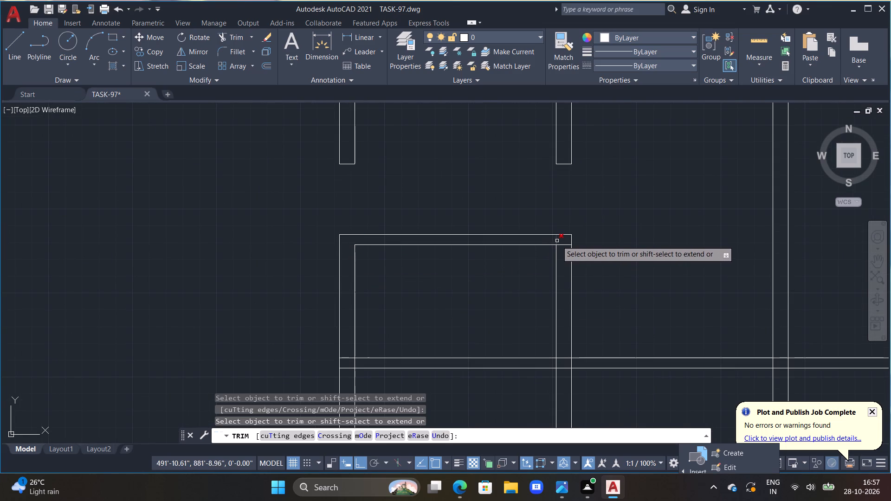
{"action": "double_click", "coordinate": [556, 240]}
{"action": "triple_click", "coordinate": [564, 245]}
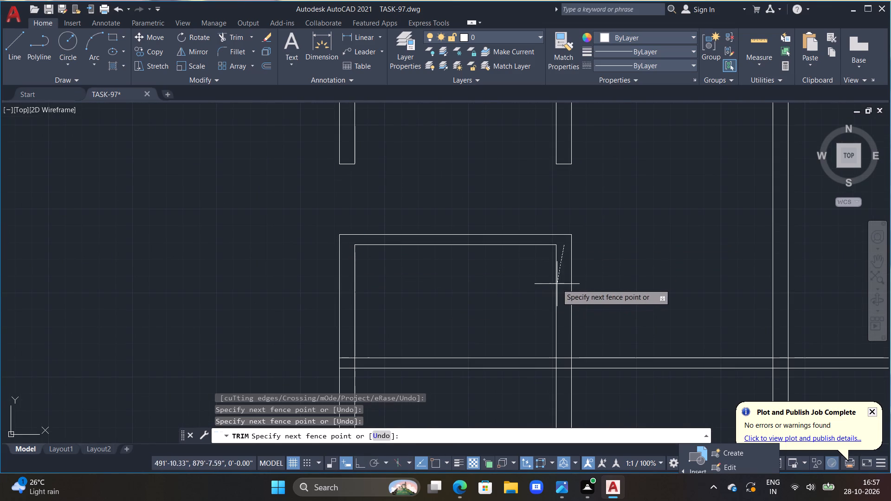
{"action": "double_click", "coordinate": [567, 250]}
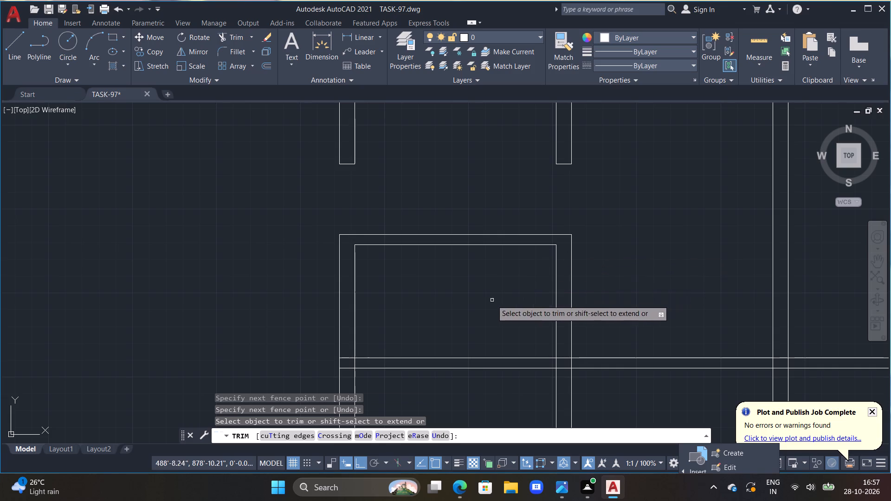
{"action": "middle_click_drag", "start_coordinate": [492, 299], "coordinate": [437, 216]}
{"action": "middle_click_drag", "start_coordinate": [543, 313], "coordinate": [542, 297]}
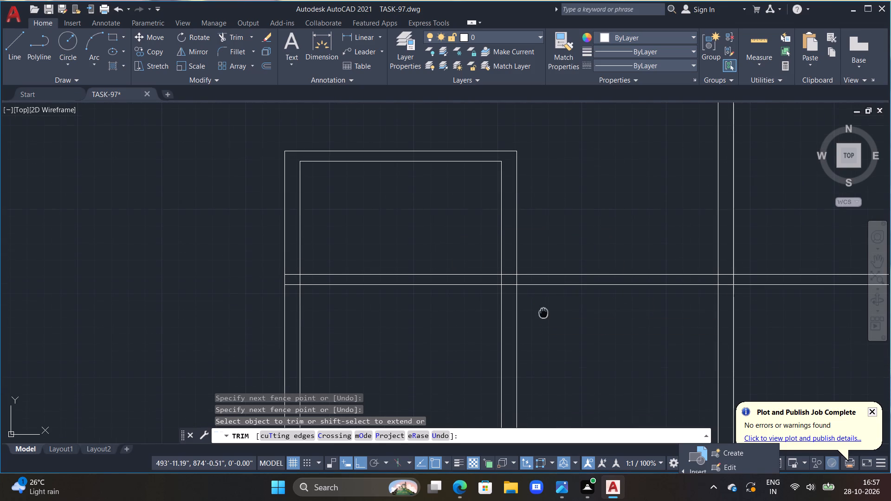
Trim away both lines of the wall between the left and middle bays below the lower cross partition.
{"action": "middle_click_drag", "start_coordinate": [542, 297], "coordinate": [518, 211]}
{"action": "left_click_drag", "start_coordinate": [445, 231], "coordinate": [526, 256]}
{"action": "left_click", "coordinate": [526, 256]}
{"action": "scroll", "coordinate": [545, 243], "scroll_direction": "down", "scroll_amount": 3}
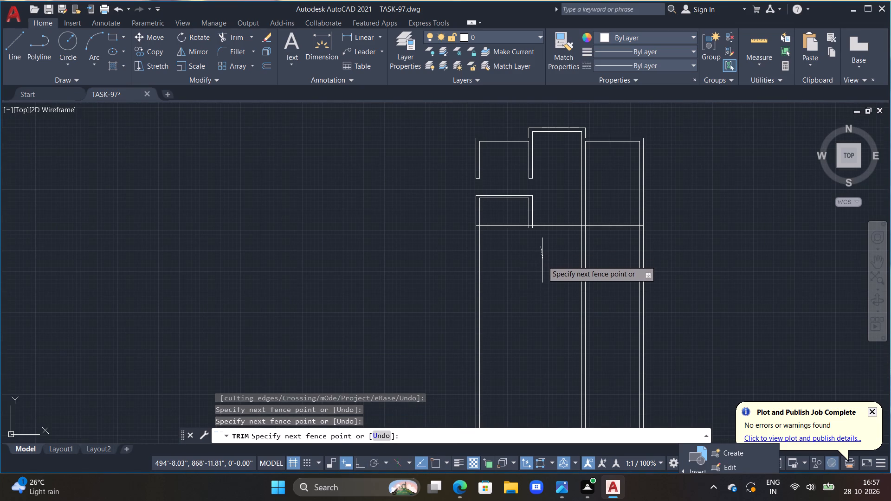
{"action": "left_click_drag", "start_coordinate": [544, 268], "coordinate": [544, 275]}
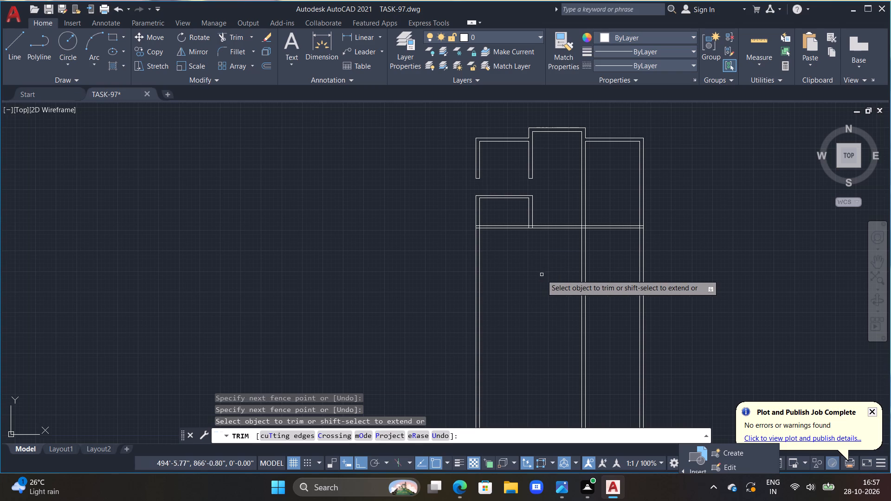
Trim the overlapping line pieces where the left bay's inner side wall meets the lower cross partition's top line.
{"action": "scroll", "coordinate": [530, 247], "scroll_direction": "up", "scroll_amount": 3}
{"action": "middle_click_drag", "start_coordinate": [531, 268], "coordinate": [470, 384]}
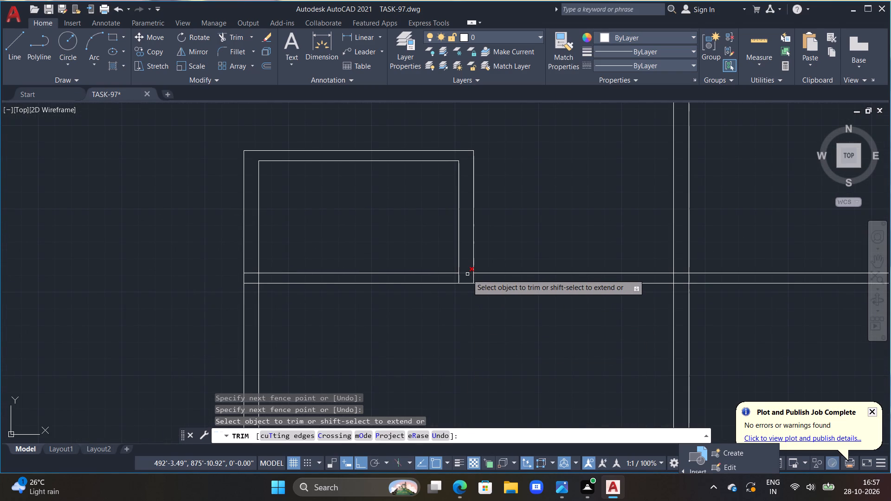
{"action": "left_click", "coordinate": [467, 274]}
{"action": "double_click", "coordinate": [474, 277]}
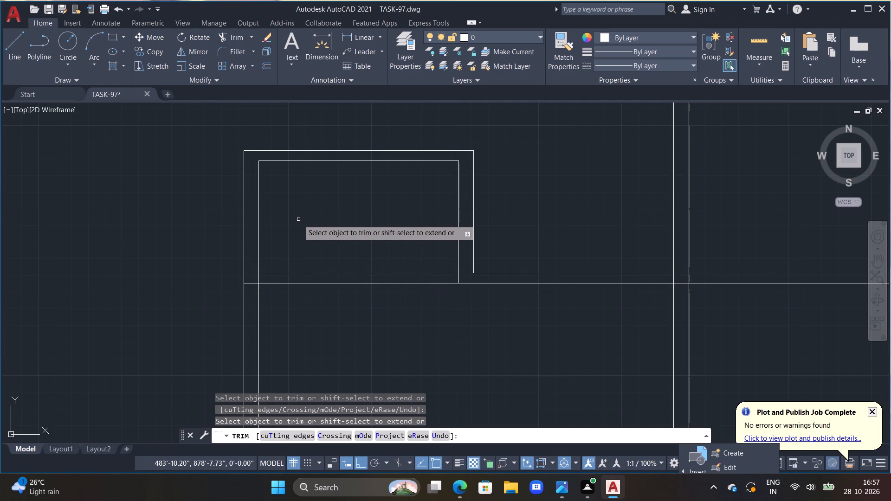
{"action": "key", "text": "Escape"}
{"action": "key", "text": "Escape"}
{"action": "middle_click_drag", "start_coordinate": [303, 191], "coordinate": [288, 295]}
{"action": "key", "text": "Escape"}
{"action": "key", "text": "Escape"}
{"action": "key", "text": "Escape"}
{"action": "key", "text": "Escape"}
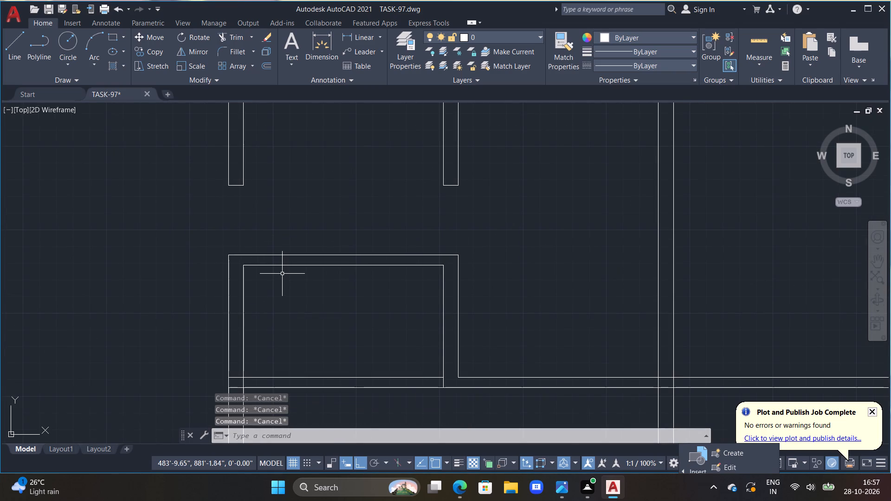
Draw a short vertical line across the upper cross partition in the left bay.
{"action": "type", "text": "L"}
{"action": "key", "text": "space"}
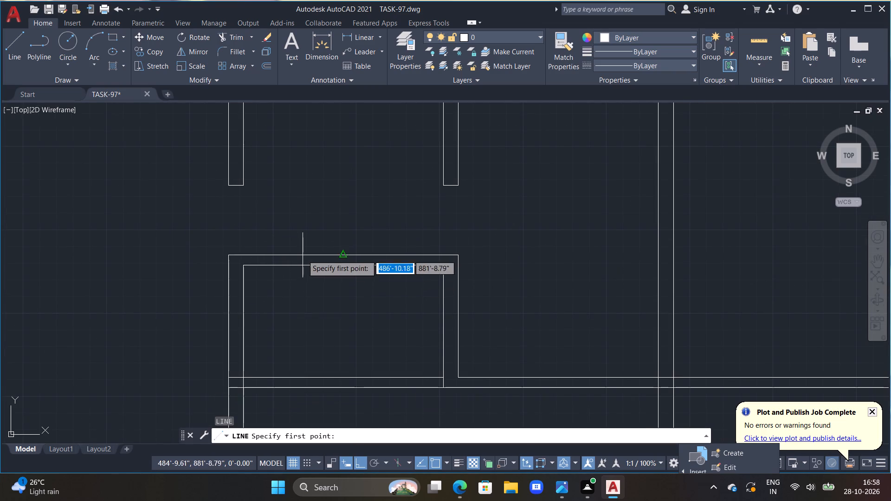
{"action": "left_click_drag", "start_coordinate": [299, 238], "coordinate": [299, 244]}
{"action": "left_click", "coordinate": [298, 301]}
{"action": "key", "text": "Escape"}
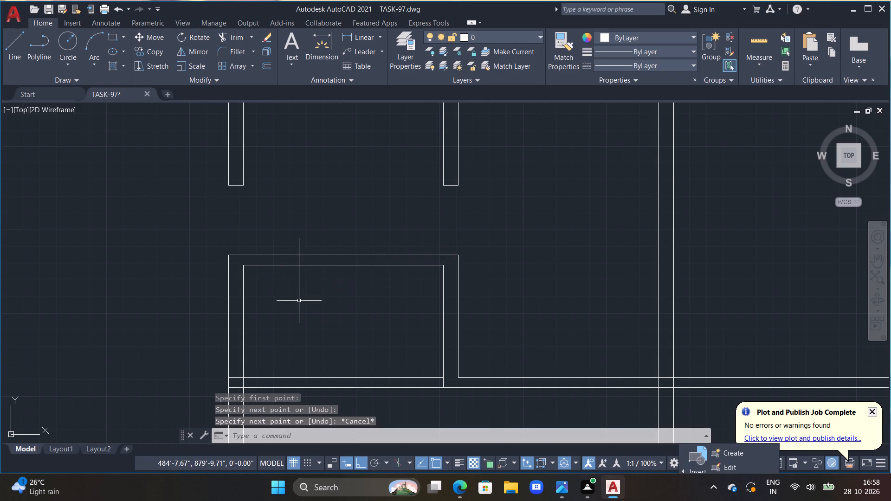
Offset the short vertical line across the upper cross partition 2'6" to the right.
{"action": "type", "text": "OFF"}
{"action": "key", "text": "space"}
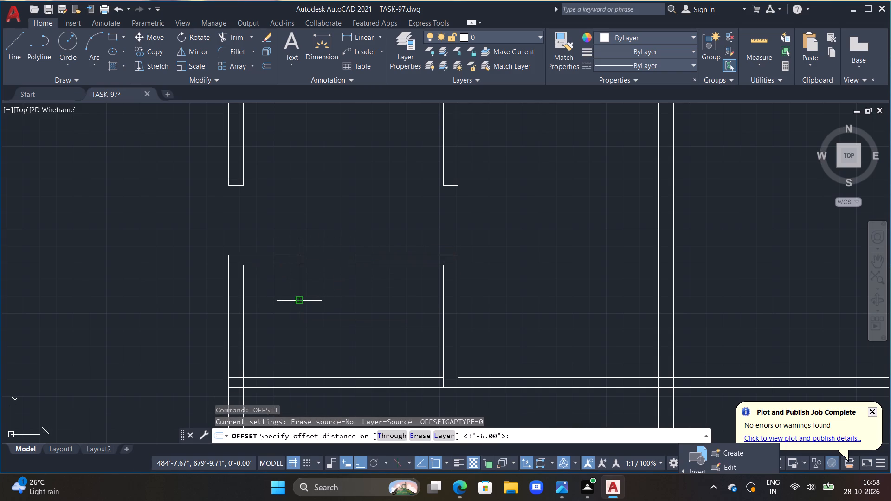
{"action": "type", "text": "2'6\""}
{"action": "key", "text": "Return"}
{"action": "left_click", "coordinate": [299, 301]}
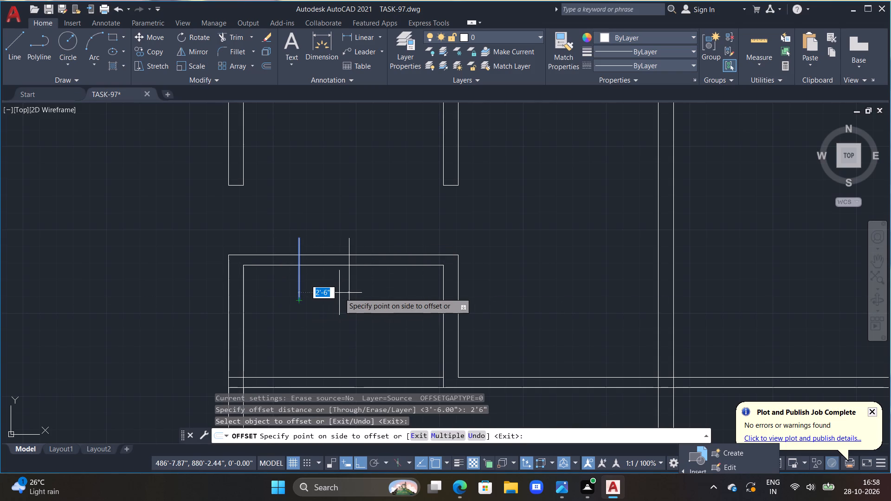
{"action": "double_click", "coordinate": [339, 293]}
{"action": "key", "text": "Escape"}
Trim the upper cross partition between the two short vertical lines and cut off their overhanging ends to form a 2'6" opening.
{"action": "type", "text": "TR"}
{"action": "key", "text": "space"}
{"action": "left_click_drag", "start_coordinate": [316, 250], "coordinate": [316, 251]}
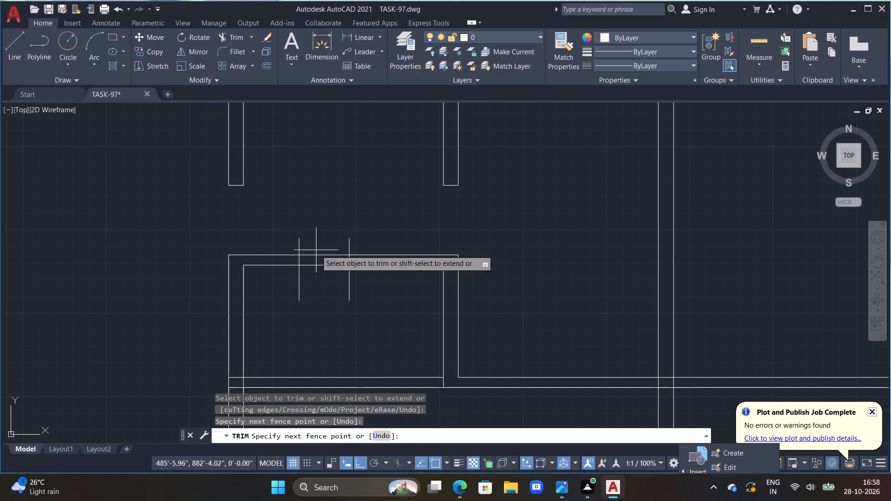
{"action": "left_click_drag", "start_coordinate": [316, 251], "coordinate": [320, 270]}
{"action": "left_click", "coordinate": [287, 277]}
{"action": "left_click_drag", "start_coordinate": [290, 278], "coordinate": [366, 282]}
{"action": "left_click", "coordinate": [350, 279]}
{"action": "left_click_drag", "start_coordinate": [349, 279], "coordinate": [313, 282]}
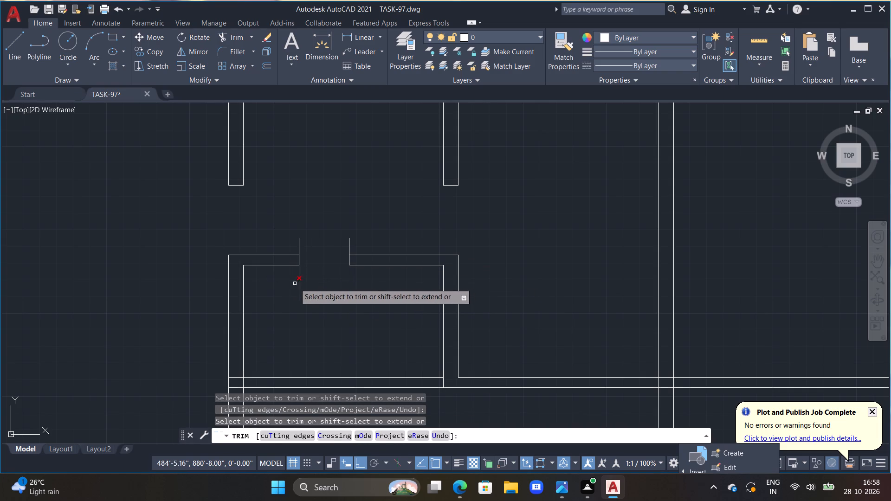
{"action": "left_click", "coordinate": [294, 283]}
{"action": "left_click_drag", "start_coordinate": [294, 283], "coordinate": [306, 279]}
{"action": "double_click", "coordinate": [308, 258]}
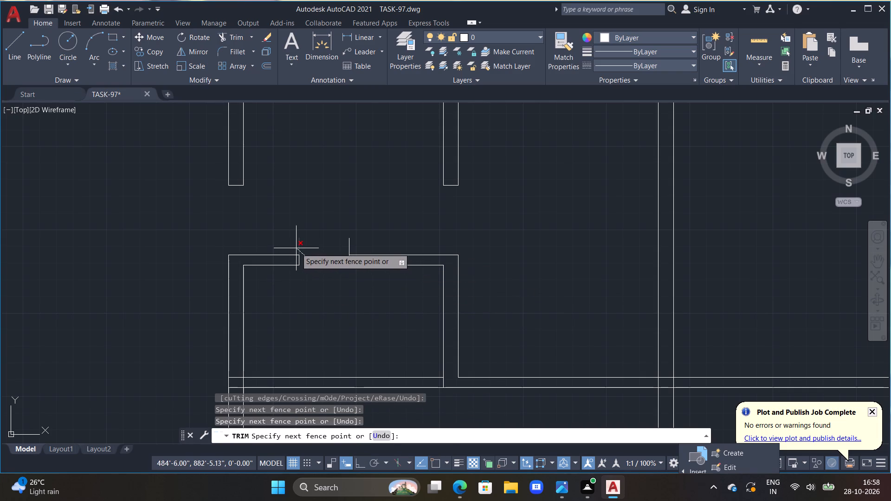
{"action": "left_click", "coordinate": [296, 248]}
{"action": "left_click", "coordinate": [349, 244]}
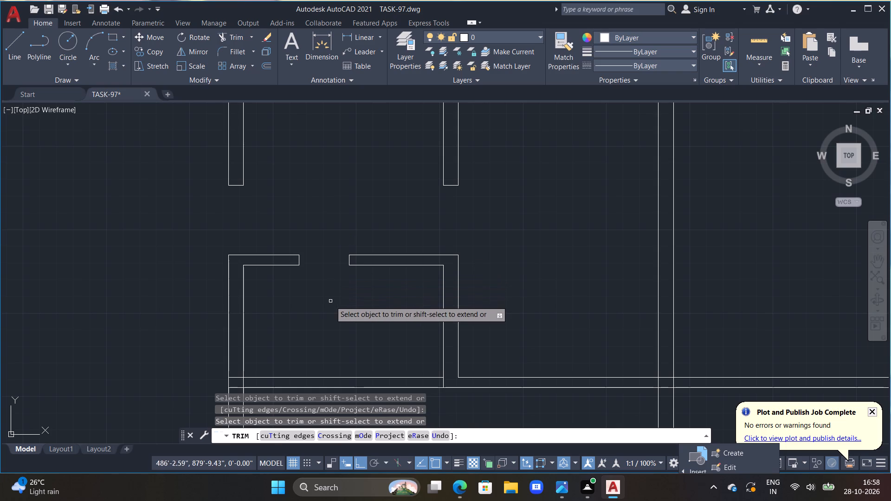
{"action": "middle_click_drag", "start_coordinate": [367, 304], "coordinate": [360, 275]}
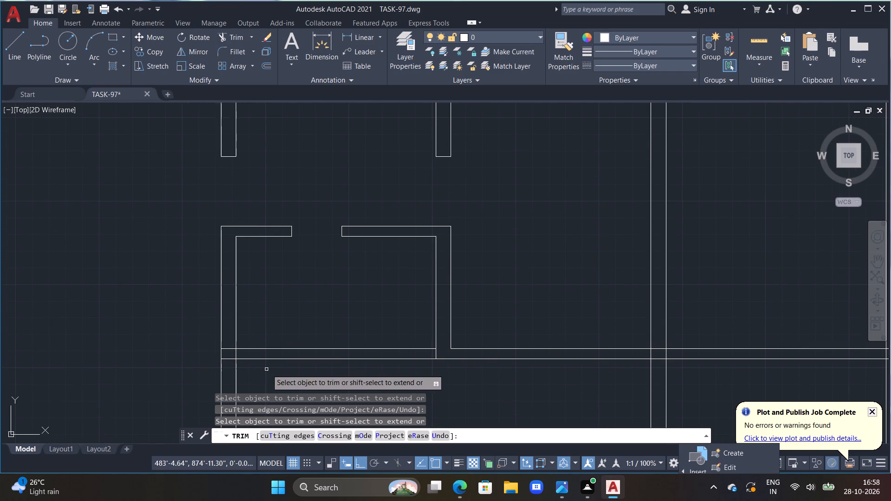
{"action": "middle_click_drag", "start_coordinate": [267, 369], "coordinate": [263, 302]}
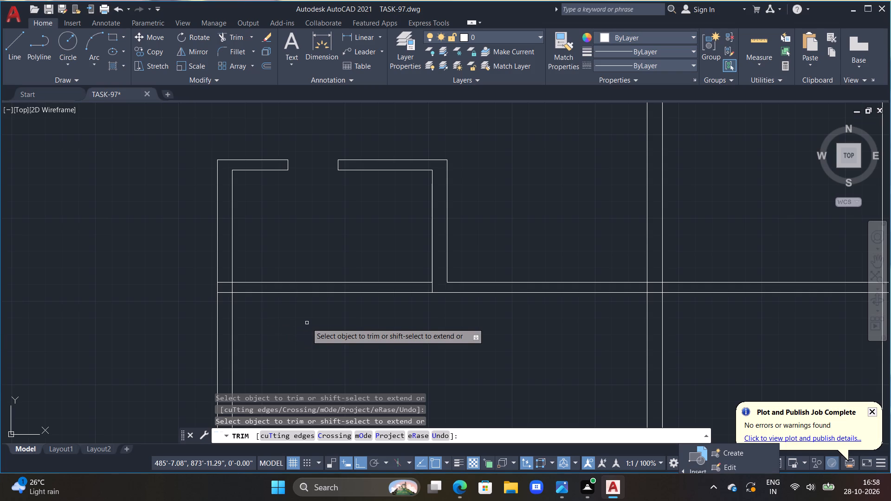
{"action": "scroll", "coordinate": [445, 314], "scroll_direction": "down", "scroll_amount": 2}
{"action": "middle_click_drag", "start_coordinate": [472, 326], "coordinate": [471, 326]}
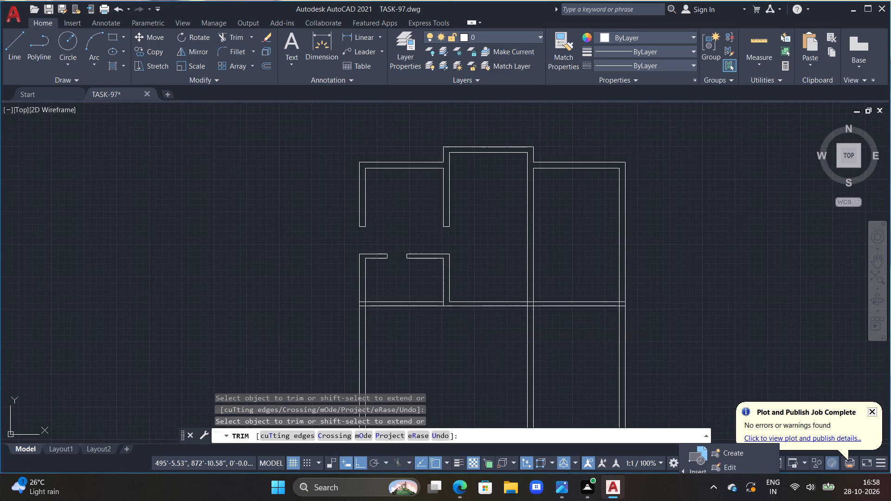
{"action": "middle_click_drag", "start_coordinate": [471, 326], "coordinate": [399, 354]}
{"action": "middle_click_drag", "start_coordinate": [397, 281], "coordinate": [396, 238]}
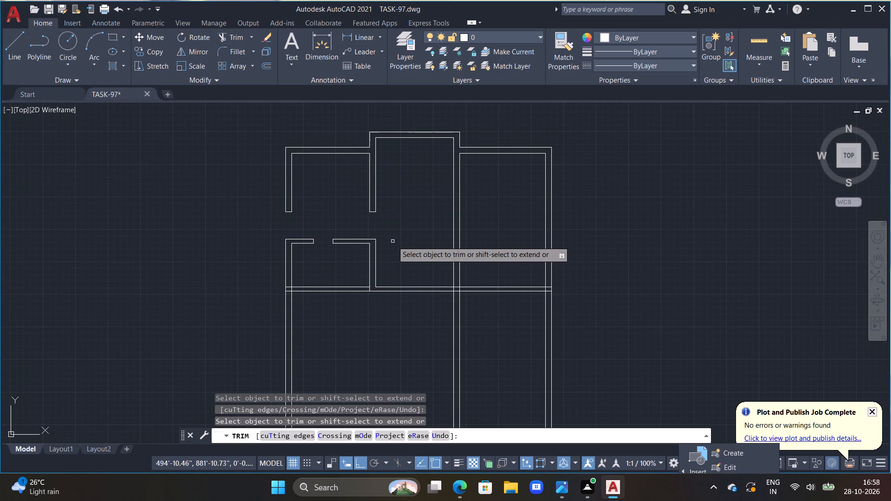
{"action": "key", "text": "Escape"}
{"action": "key", "text": "Escape"}
{"action": "key", "text": "Escape"}
Draw a vertical line about 2' long across the lower cross partition, near the middle bay's right-hand wall.
{"action": "scroll", "coordinate": [388, 257], "scroll_direction": "up", "scroll_amount": 1}
{"action": "middle_click_drag", "start_coordinate": [400, 281], "coordinate": [399, 241]}
{"action": "key", "text": "Escape"}
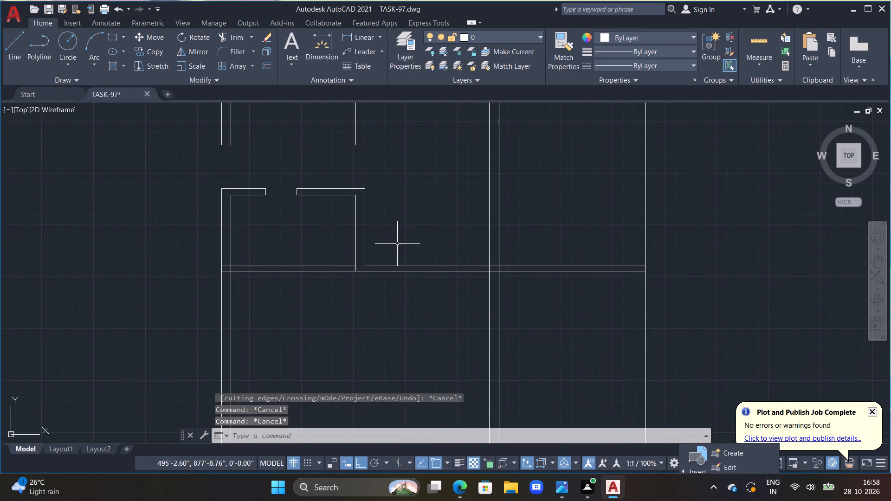
{"action": "key", "text": "Escape"}
{"action": "scroll", "coordinate": [439, 280], "scroll_direction": "up", "scroll_amount": 2}
{"action": "type", "text": "L"}
{"action": "key", "text": "space"}
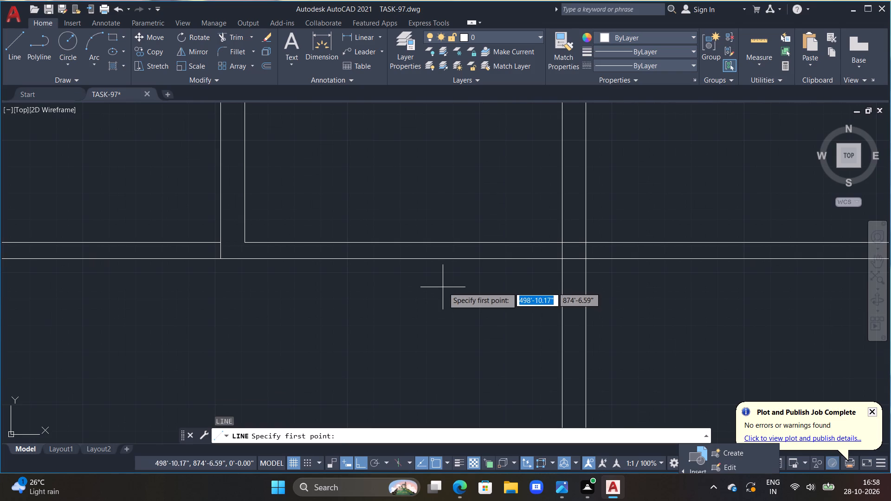
{"action": "left_click_drag", "start_coordinate": [515, 218], "coordinate": [515, 231]}
{"action": "left_click", "coordinate": [519, 283]}
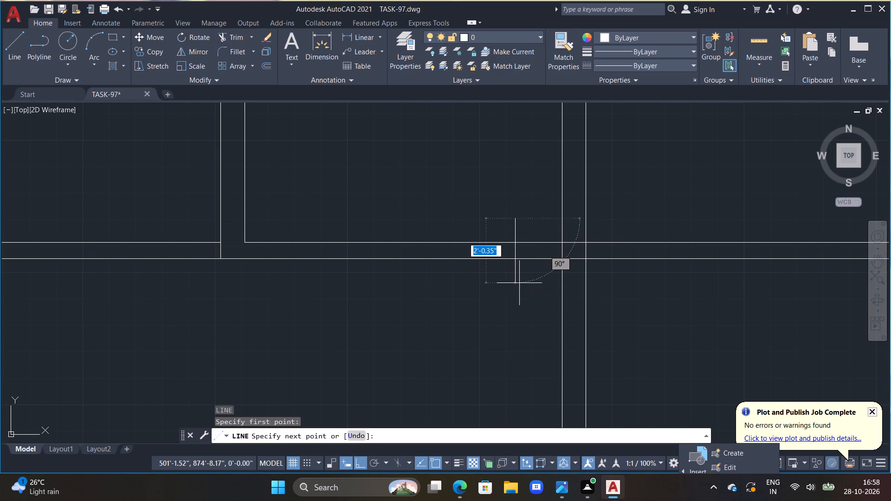
{"action": "key", "text": "Escape"}
Offset the short vertical line across the lower cross partition 5' to the left.
{"action": "type", "text": "OFF"}
{"action": "key", "text": "space"}
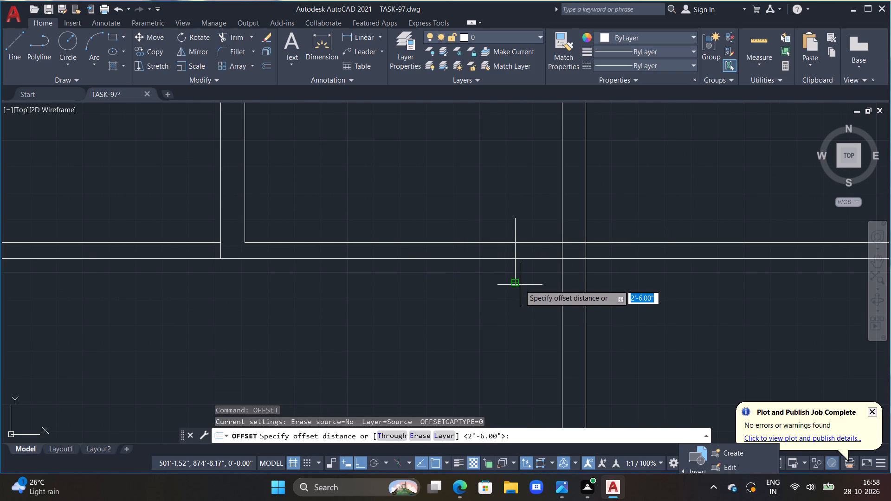
{"action": "type", "text": "4'"}
{"action": "key", "text": "Return"}
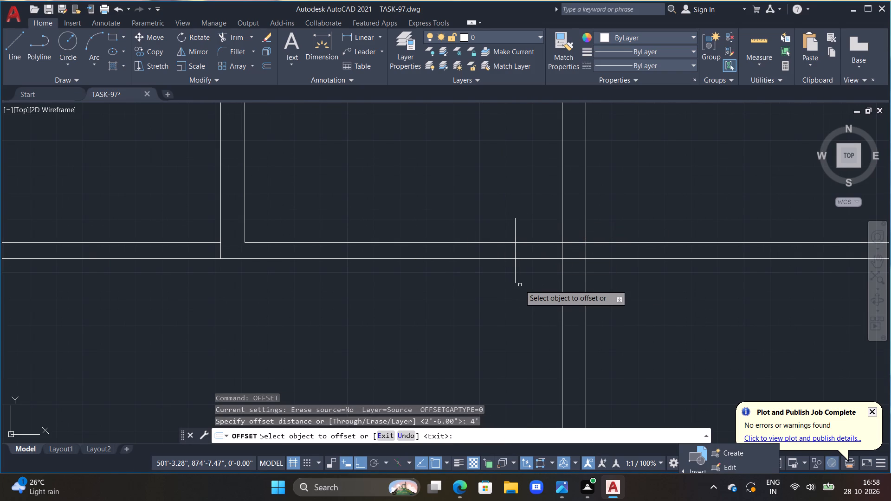
{"action": "left_click_drag", "start_coordinate": [516, 284], "coordinate": [508, 287]}
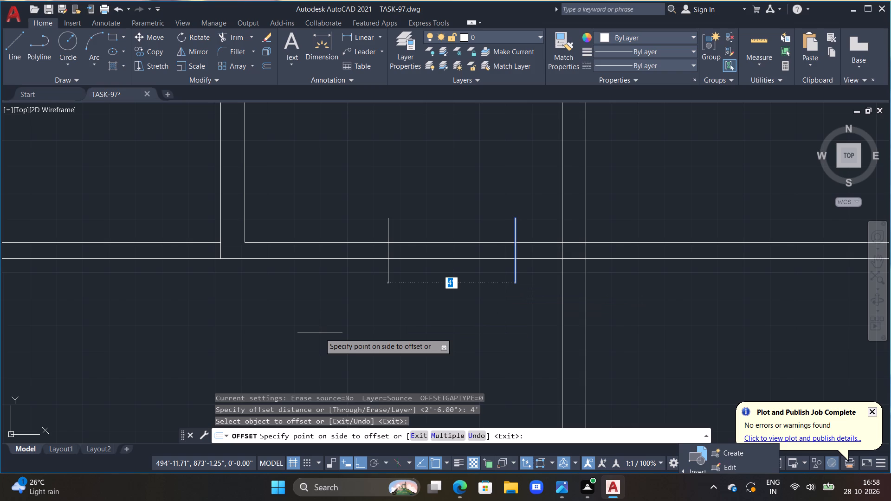
{"action": "type", "text": "5'"}
{"action": "key", "text": "Return"}
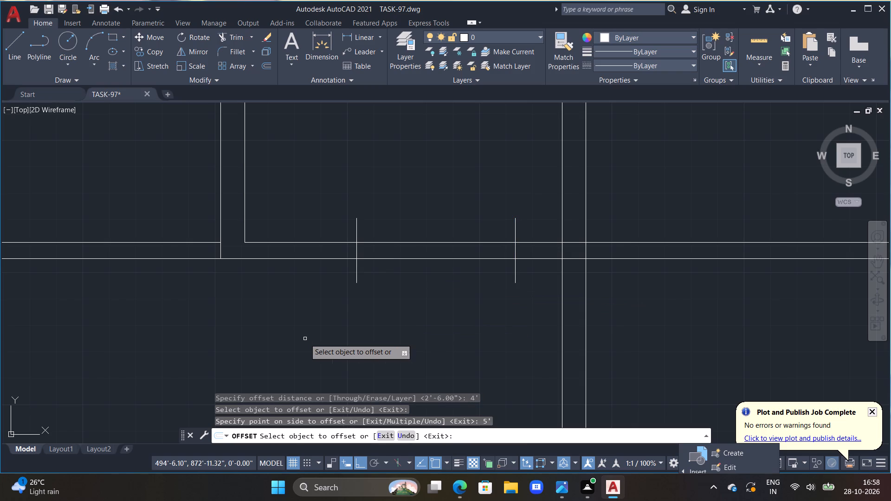
{"action": "key", "text": "Escape"}
Trim the lower cross partition between the two short vertical lines and cut off their overhanging ends to form a 5' opening.
{"action": "type", "text": "TR"}
{"action": "key", "text": "space"}
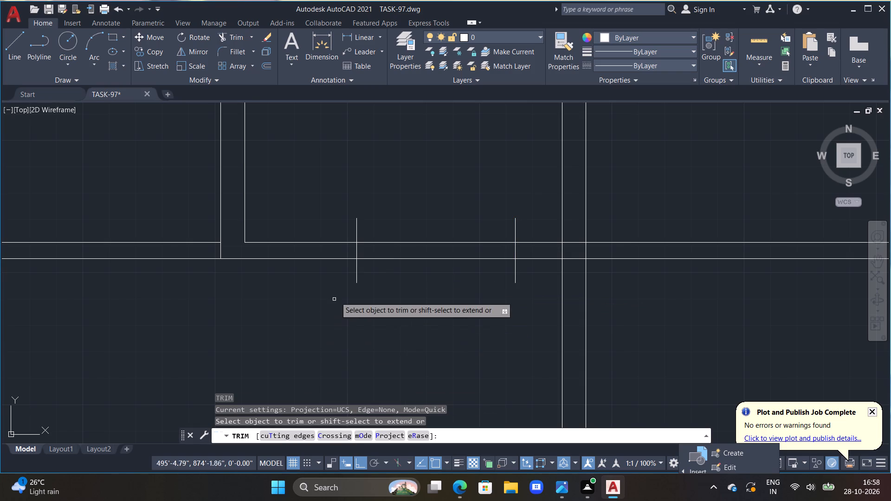
{"action": "left_click_drag", "start_coordinate": [341, 286], "coordinate": [421, 219]}
{"action": "left_click_drag", "start_coordinate": [350, 228], "coordinate": [446, 256]}
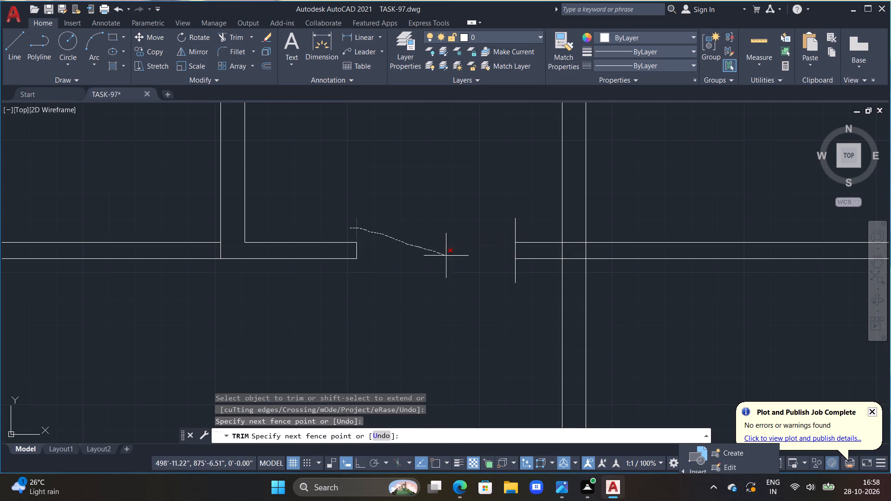
{"action": "left_click_drag", "start_coordinate": [446, 256], "coordinate": [446, 256]}
{"action": "double_click", "coordinate": [515, 267]}
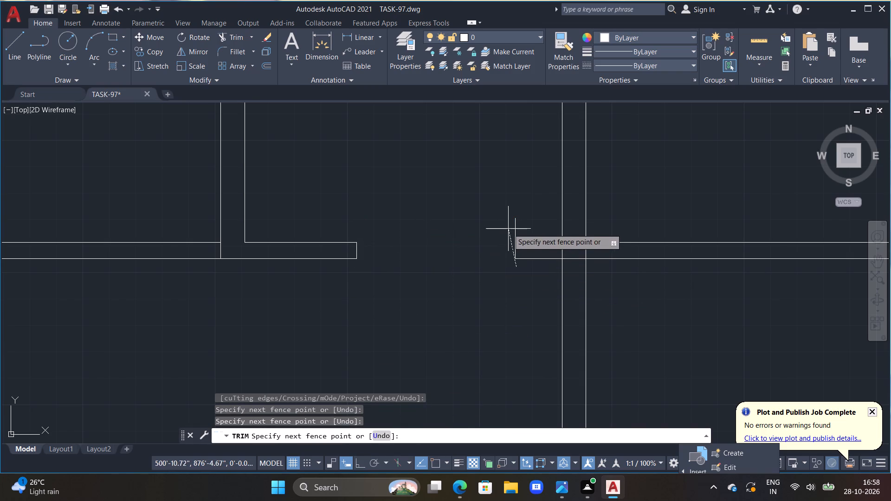
{"action": "triple_click", "coordinate": [506, 230]}
{"action": "left_click", "coordinate": [516, 231]}
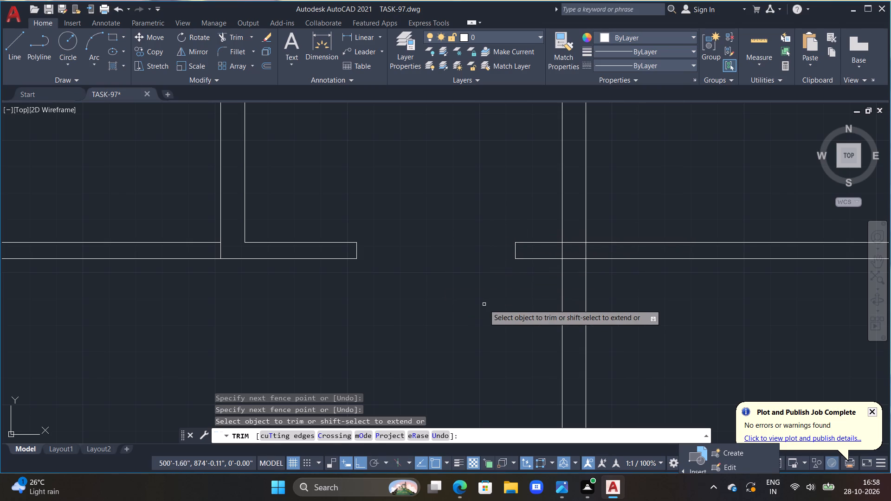
Trim the overlapping line pieces where the lower cross partition crosses the wall between the middle and right bays, keeping its bottom line.
{"action": "scroll", "coordinate": [484, 304], "scroll_direction": "down", "scroll_amount": 2}
{"action": "middle_click_drag", "start_coordinate": [575, 310], "coordinate": [471, 278]}
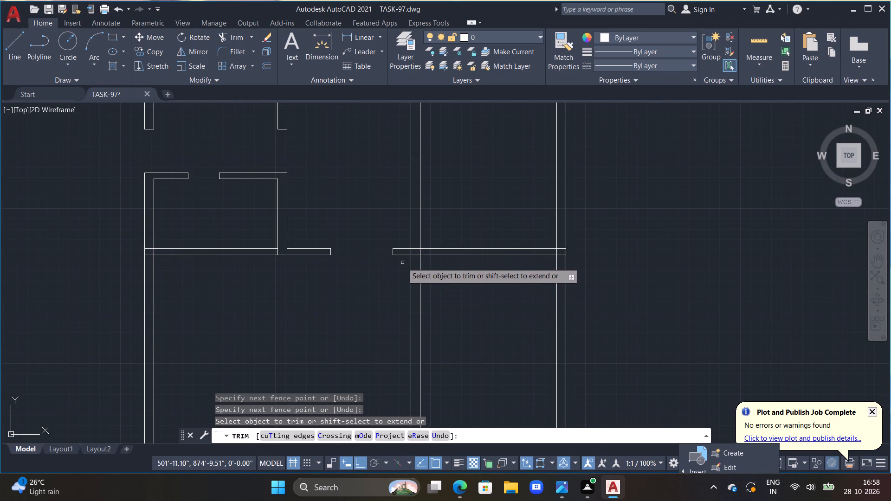
{"action": "scroll", "coordinate": [405, 254], "scroll_direction": "up", "scroll_amount": 2}
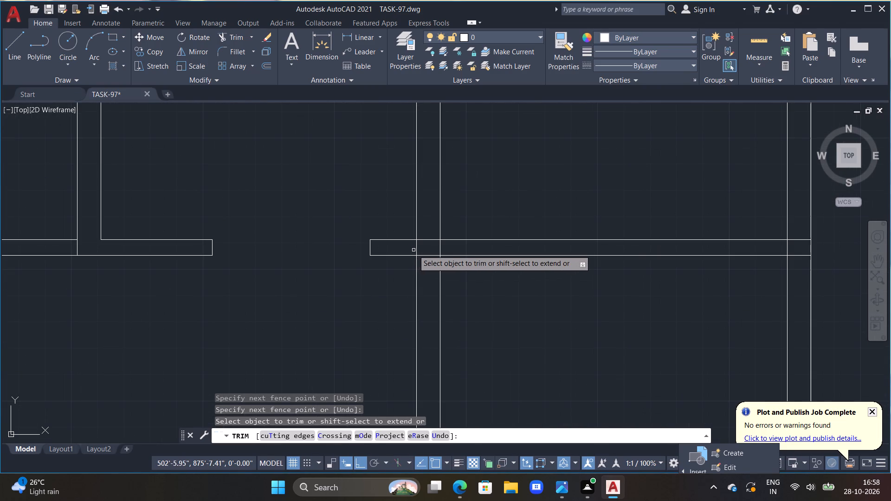
{"action": "left_click", "coordinate": [416, 250]}
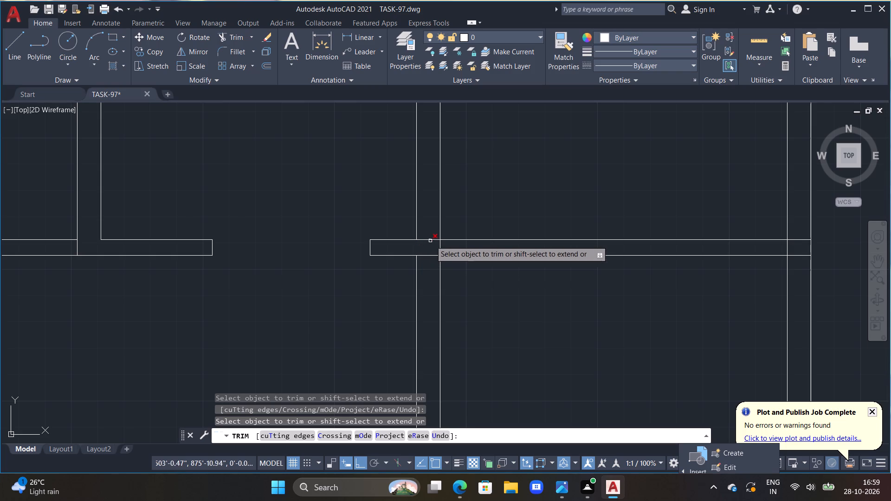
{"action": "double_click", "coordinate": [431, 238]}
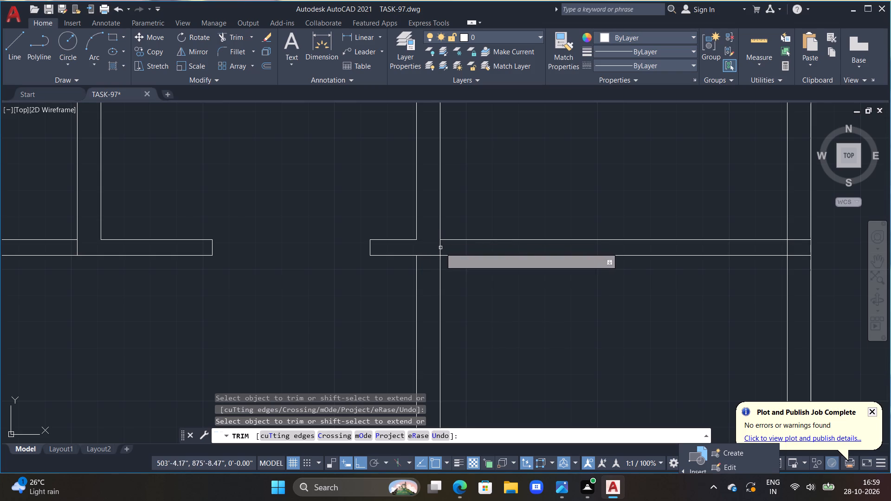
{"action": "double_click", "coordinate": [443, 249]}
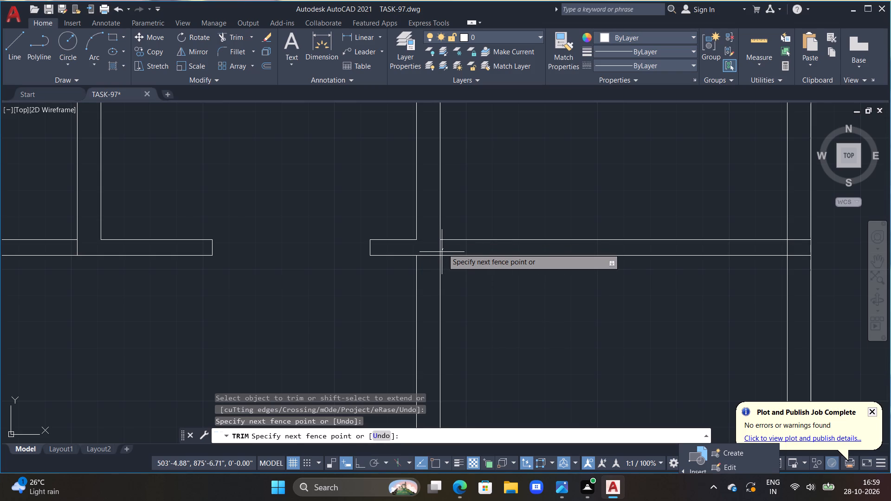
{"action": "scroll", "coordinate": [491, 297], "scroll_direction": "down", "scroll_amount": 1}
{"action": "scroll", "coordinate": [468, 262], "scroll_direction": "up", "scroll_amount": 2}
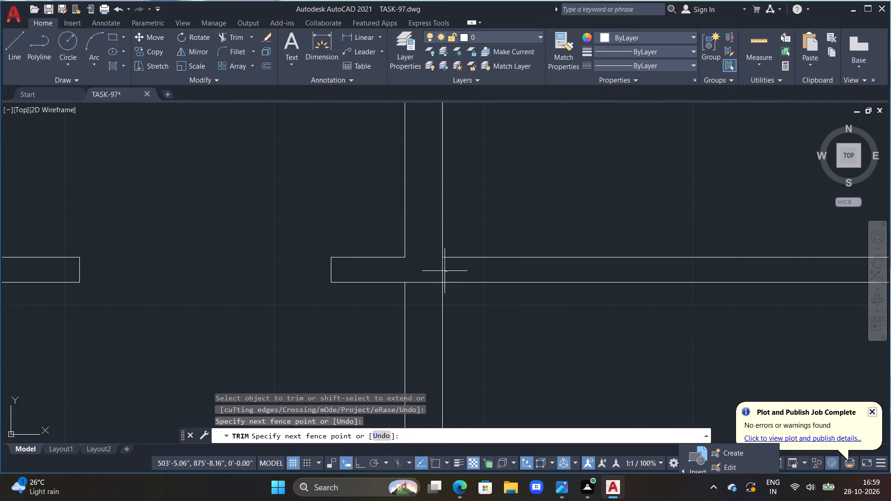
{"action": "left_click", "coordinate": [438, 270]}
{"action": "scroll", "coordinate": [517, 273], "scroll_direction": "down", "scroll_amount": 4}
{"action": "middle_click_drag", "start_coordinate": [532, 297], "coordinate": [444, 304]}
{"action": "scroll", "coordinate": [443, 304], "scroll_direction": "up", "scroll_amount": 1}
{"action": "key", "text": "Escape"}
{"action": "key", "text": "Escape"}
{"action": "key", "text": "Escape"}
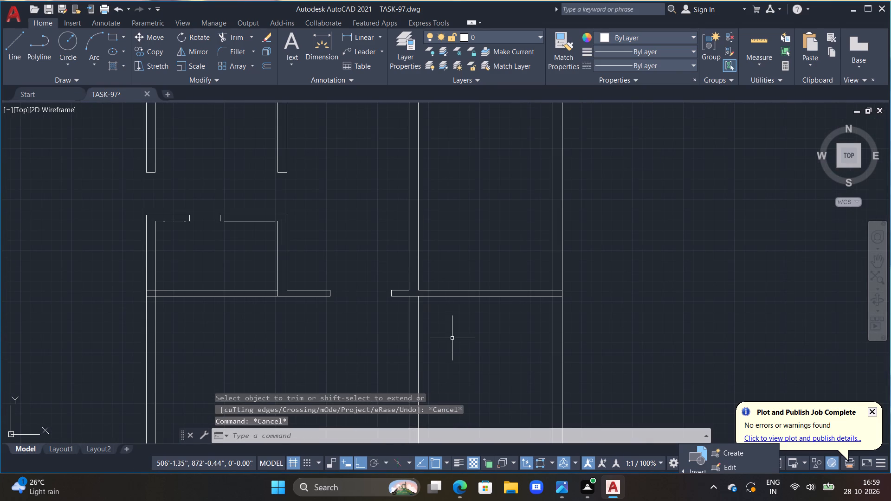
Draw a short vertical line across the lower cross partition in the right bay, about 8" right of the bay's left wall.
{"action": "scroll", "coordinate": [455, 338], "scroll_direction": "up", "scroll_amount": 2}
{"action": "type", "text": "L"}
{"action": "key", "text": "space"}
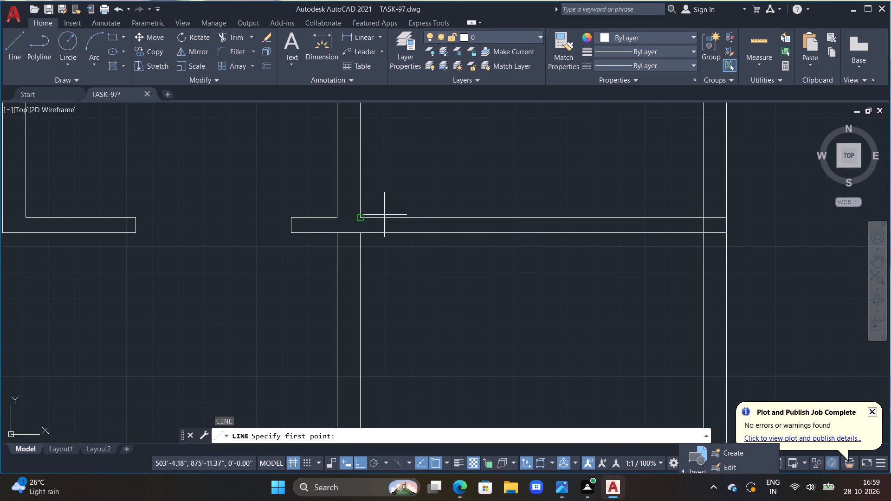
{"action": "left_click", "coordinate": [381, 195]}
{"action": "left_click_drag", "start_coordinate": [381, 195], "coordinate": [381, 199]}
{"action": "left_click", "coordinate": [387, 269]}
{"action": "key", "text": "Escape"}
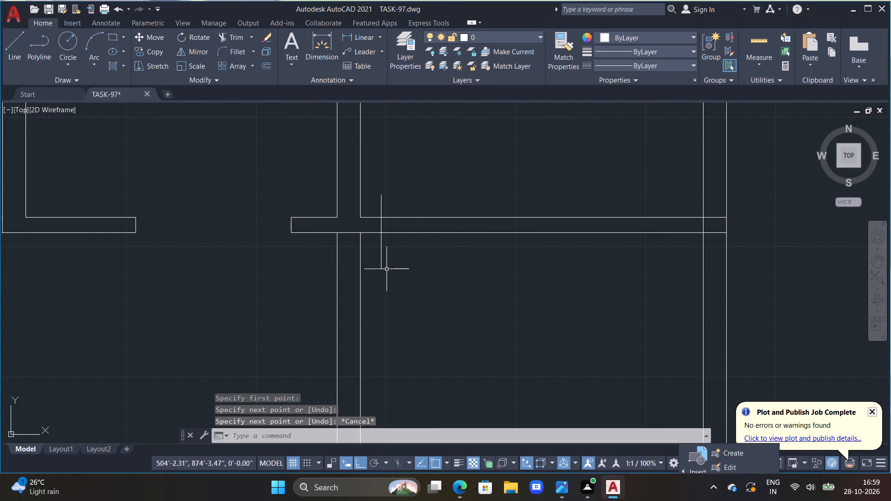
Trim the overhanging ends of the new short vertical line above and below the lower cross partition.
{"action": "type", "text": "TR"}
{"action": "key", "text": "space"}
{"action": "left_click", "coordinate": [382, 249]}
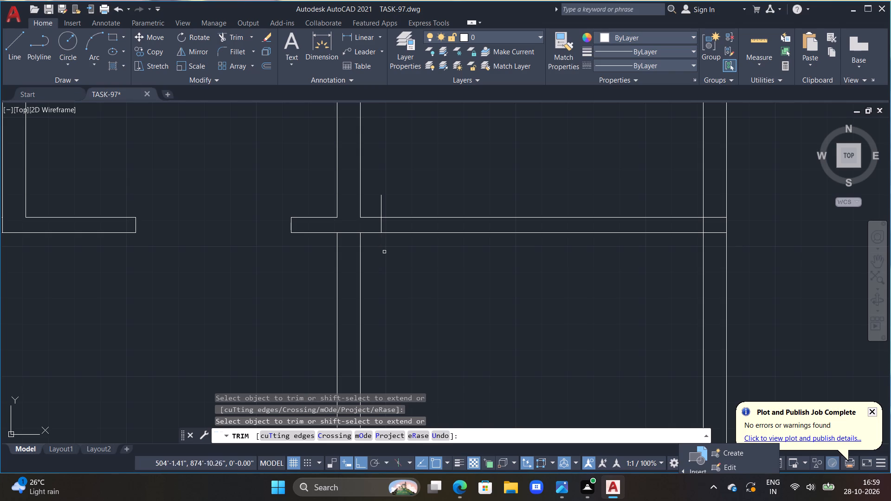
{"action": "double_click", "coordinate": [381, 204]}
{"action": "scroll", "coordinate": [418, 278], "scroll_direction": "down", "scroll_amount": 1}
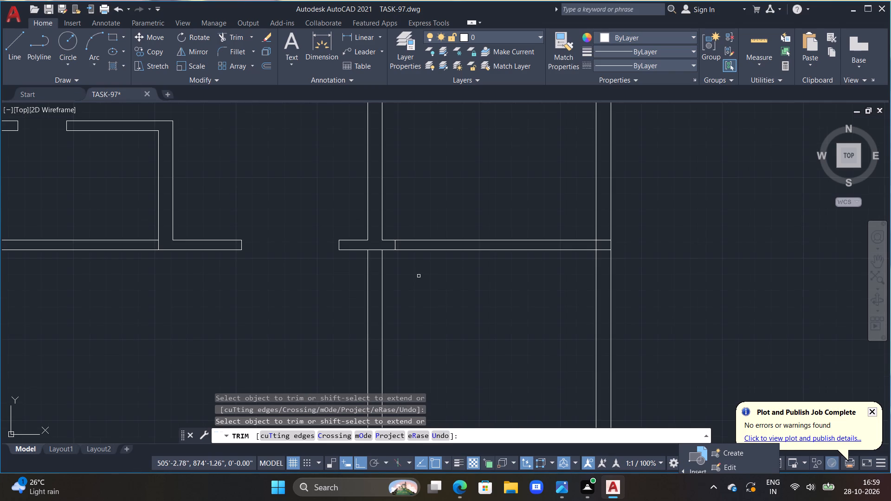
Trim the overlapping line pieces where the lower cross partition meets the right outer wall, keeping the partition's bottom line.
{"action": "middle_click_drag", "start_coordinate": [420, 275], "coordinate": [323, 359]}
{"action": "scroll", "coordinate": [323, 359], "scroll_direction": "down", "scroll_amount": 1}
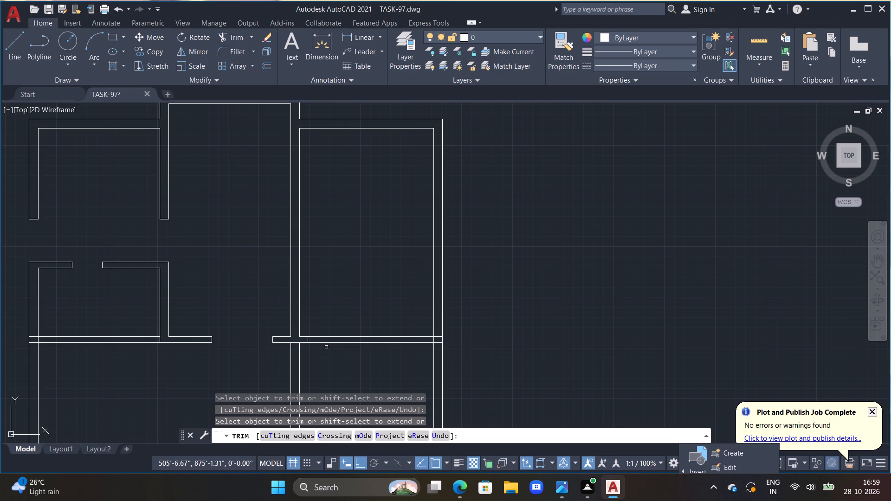
{"action": "scroll", "coordinate": [441, 343], "scroll_direction": "up", "scroll_amount": 1}
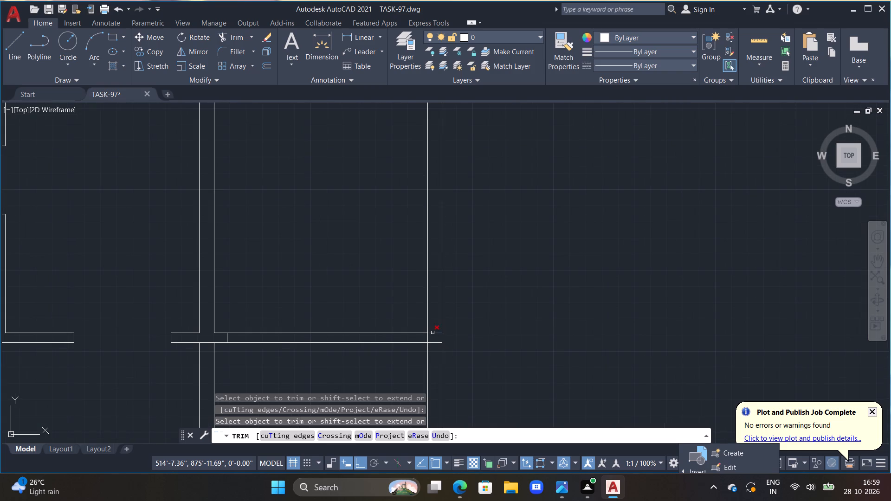
{"action": "triple_click", "coordinate": [433, 333]}
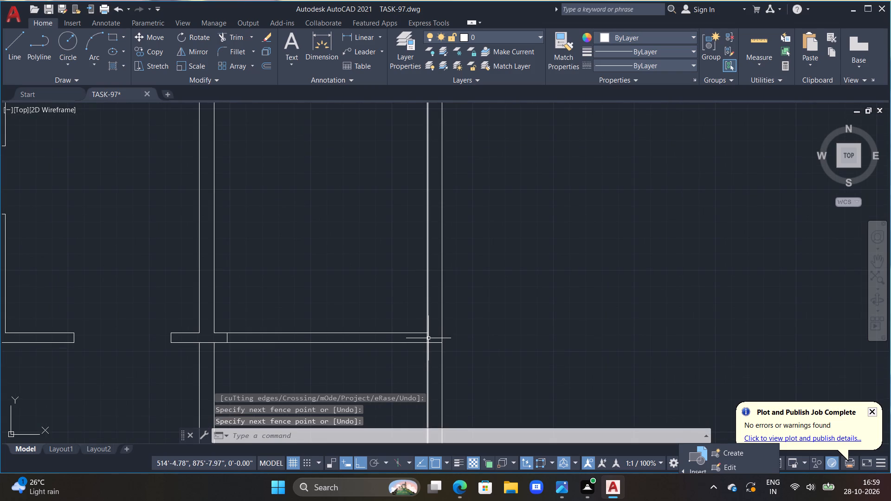
{"action": "scroll", "coordinate": [430, 337], "scroll_direction": "up", "scroll_amount": 3}
{"action": "key", "text": "Escape"}
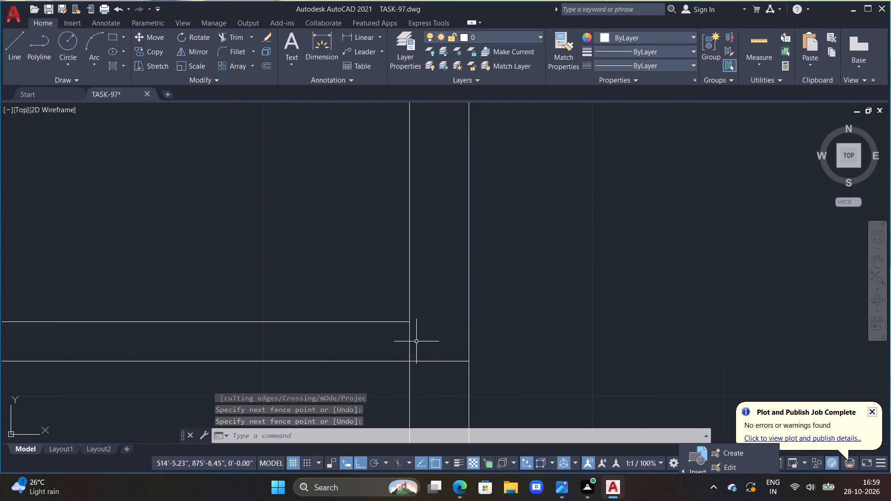
{"action": "type", "text": "TR"}
{"action": "key", "text": "space"}
{"action": "left_click_drag", "start_coordinate": [414, 340], "coordinate": [373, 347]}
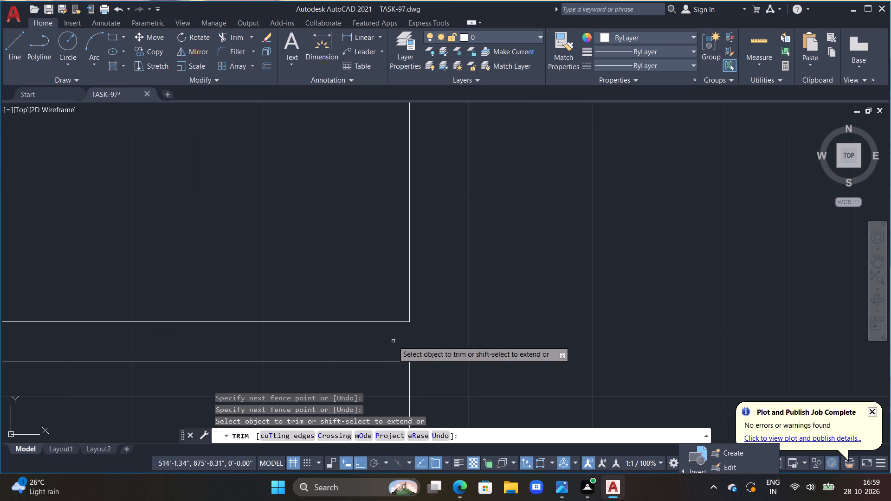
{"action": "scroll", "coordinate": [394, 340], "scroll_direction": "down", "scroll_amount": 2}
{"action": "middle_click_drag", "start_coordinate": [376, 371], "coordinate": [438, 350]}
{"action": "key", "text": "Escape"}
{"action": "key", "text": "Escape"}
{"action": "key", "text": "Escape"}
{"action": "middle_click_drag", "start_coordinate": [211, 363], "coordinate": [271, 331]}
{"action": "key", "text": "Escape"}
{"action": "key", "text": "Escape"}
{"action": "key", "text": "Escape"}
{"action": "key", "text": "Escape"}
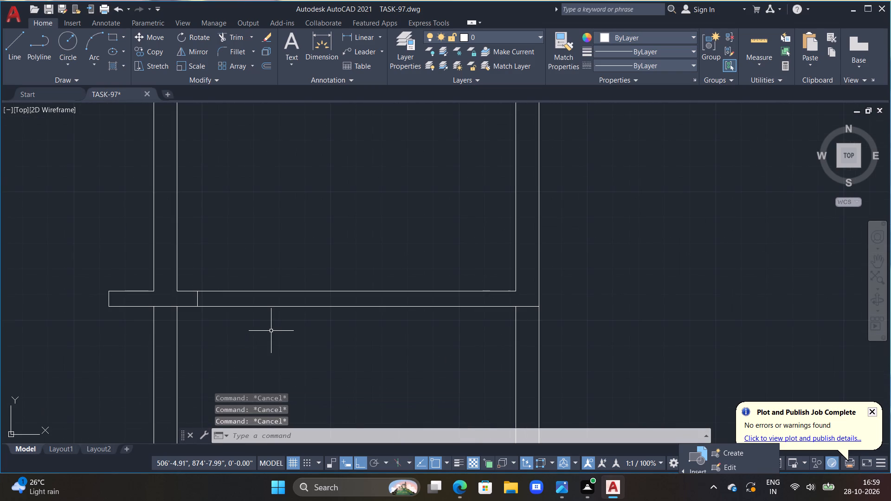
Offset the short vertical line in the right bay's lower cross partition 3'6" to the right.
{"action": "type", "text": "OF"}
{"action": "type", "text": "F"}
{"action": "key", "text": "space"}
{"action": "type", "text": "3'6\""}
{"action": "key", "text": "Return"}
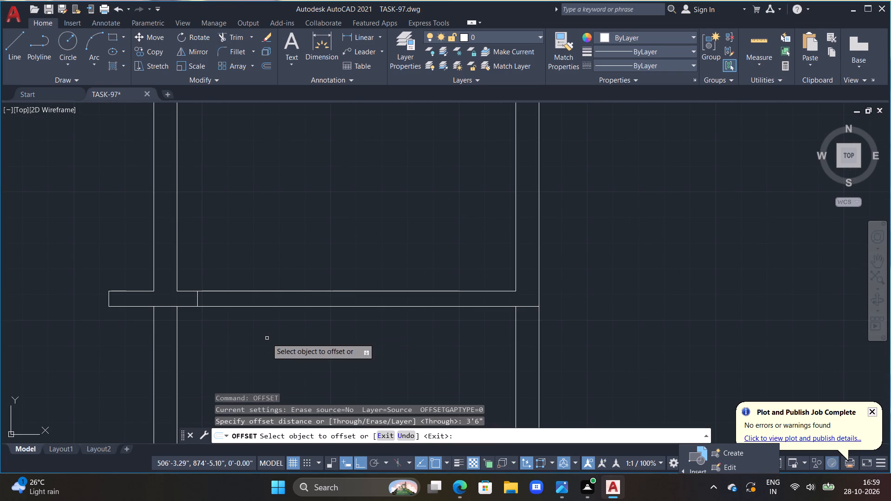
{"action": "left_click", "coordinate": [197, 299]}
{"action": "left_click", "coordinate": [285, 309]}
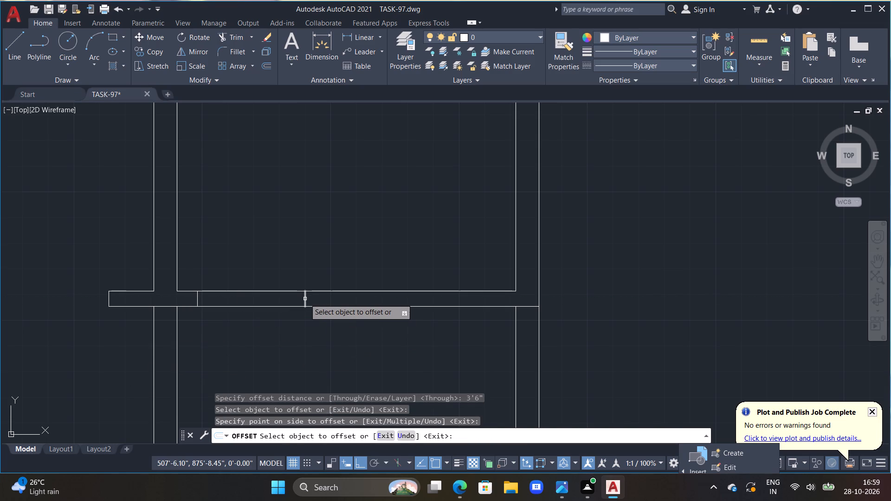
Offset the new jamb line 1' to the right, and offset that copy a further 2'6" to the right.
{"action": "left_click", "coordinate": [305, 299]}
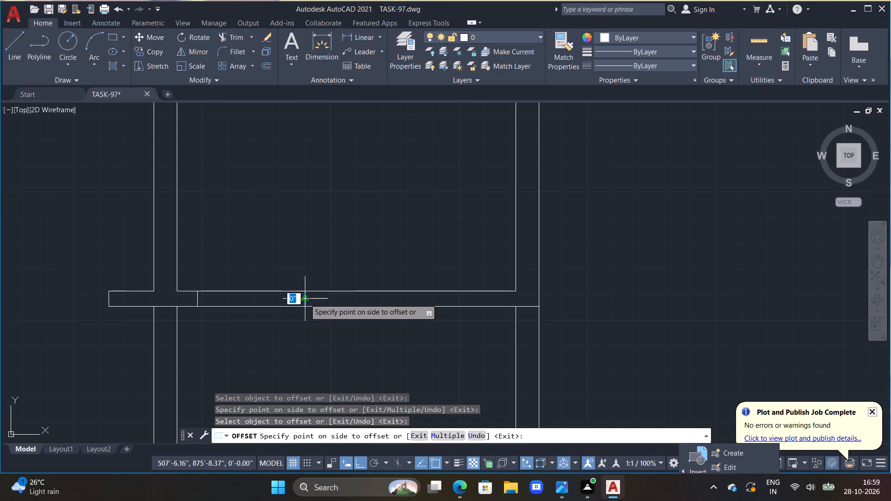
{"action": "type", "text": "1'"}
{"action": "key", "text": "Return"}
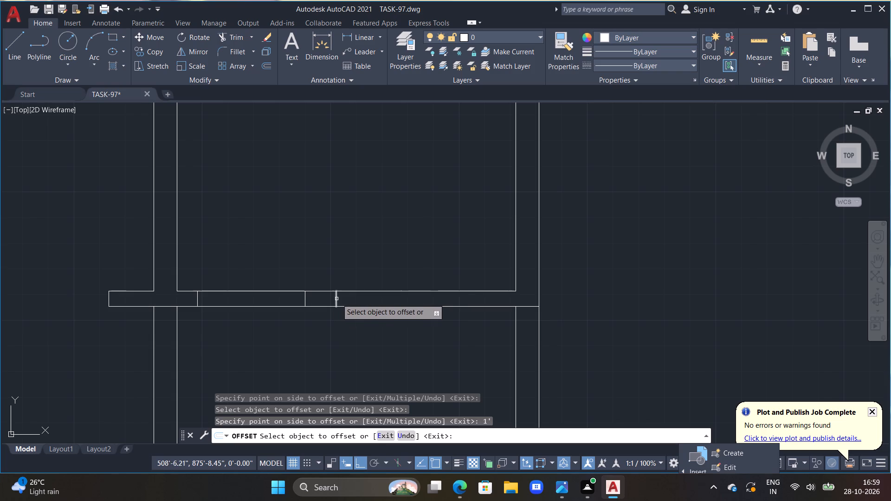
{"action": "left_click", "coordinate": [336, 298]}
{"action": "type", "text": "2'6\""}
{"action": "key", "text": "Return"}
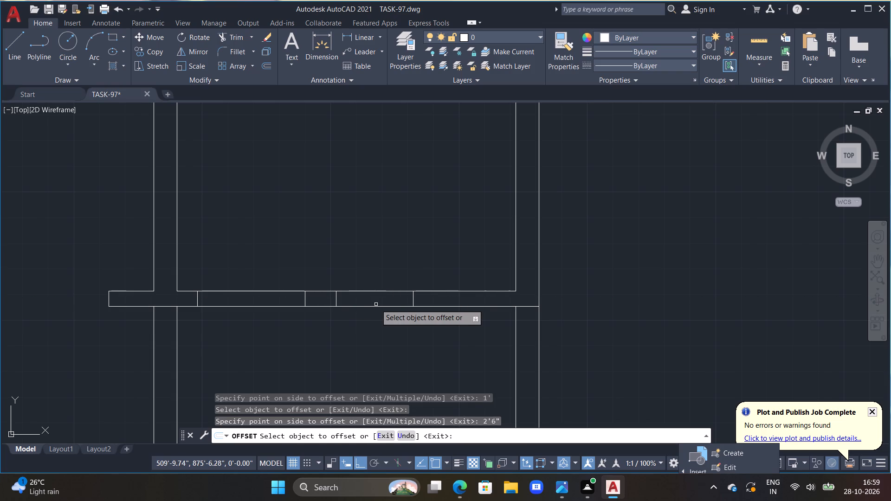
{"action": "key", "text": "Escape"}
{"action": "key", "text": "Escape"}
Trim the right bay's lower cross partition between the jamb lines to form 3'6" and 2'6" openings, leaving the 1' piece between them.
{"action": "key", "text": "t"}
{"action": "key", "text": "r"}
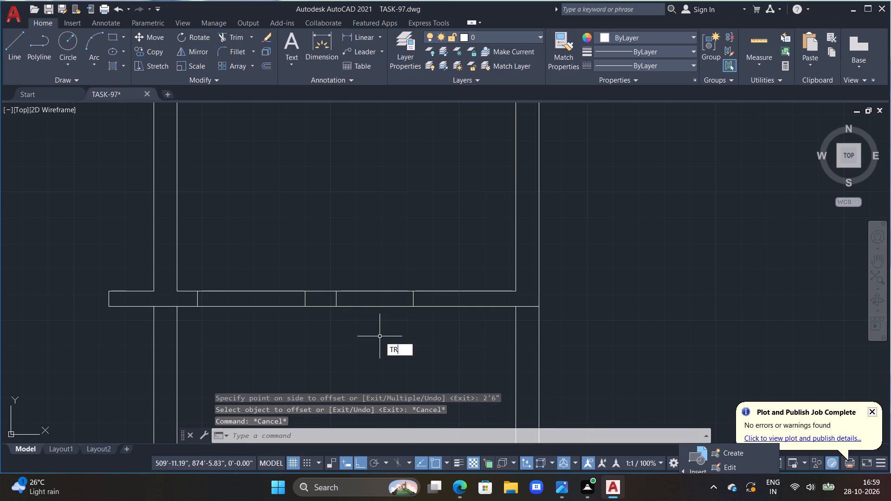
{"action": "key", "text": "space"}
{"action": "left_click_drag", "start_coordinate": [245, 246], "coordinate": [252, 322]}
{"action": "left_click", "coordinate": [257, 335]}
{"action": "left_click_drag", "start_coordinate": [259, 339], "coordinate": [326, 336]}
{"action": "left_click_drag", "start_coordinate": [376, 317], "coordinate": [378, 293]}
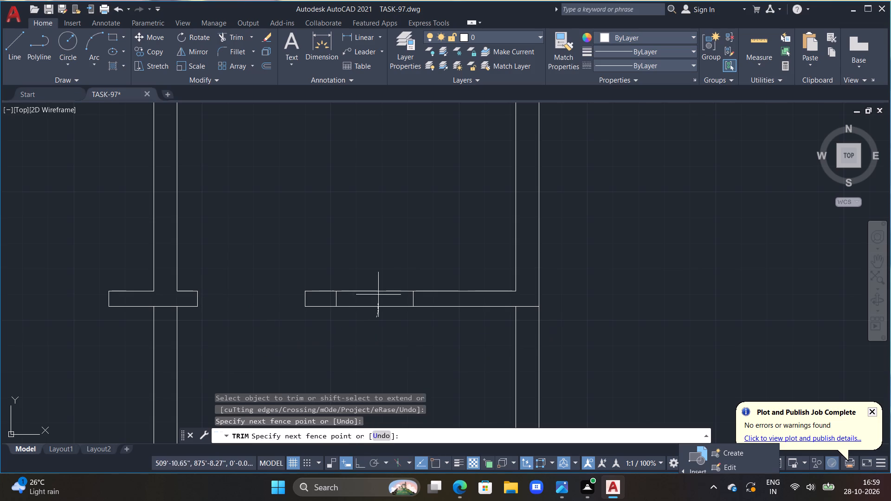
{"action": "left_click_drag", "start_coordinate": [378, 293], "coordinate": [374, 190]}
{"action": "middle_click_drag", "start_coordinate": [401, 333], "coordinate": [401, 332]}
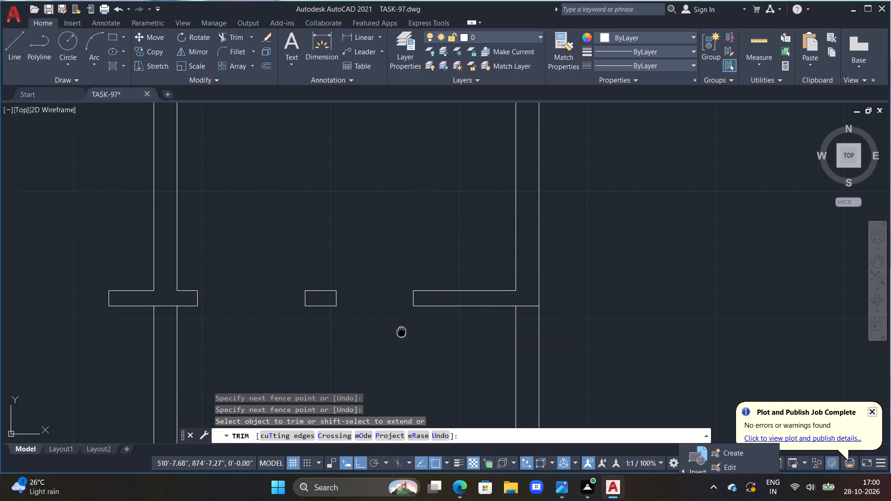
{"action": "middle_click_drag", "start_coordinate": [401, 332], "coordinate": [394, 254]}
{"action": "key", "text": "Escape"}
{"action": "key", "text": "Escape"}
{"action": "scroll", "coordinate": [327, 312], "scroll_direction": "down", "scroll_amount": 1}
{"action": "middle_click_drag", "start_coordinate": [312, 309], "coordinate": [310, 254]}
{"action": "key", "text": "Escape"}
{"action": "key", "text": "Escape"}
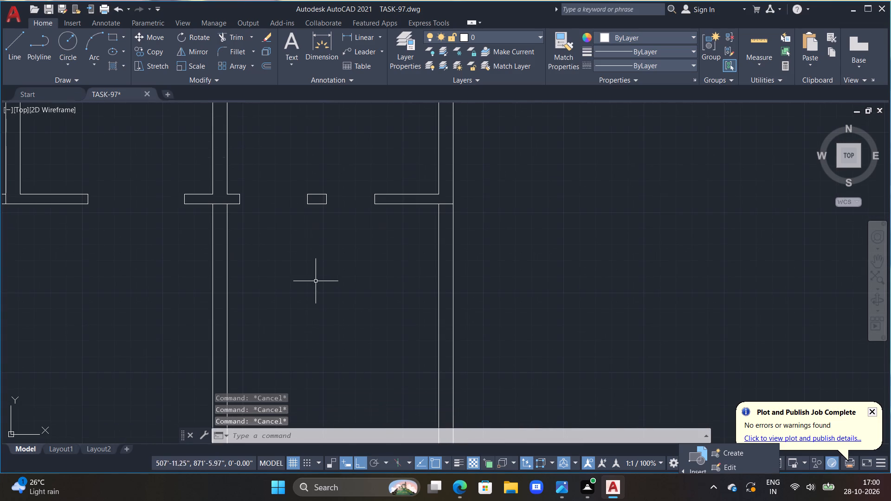
{"action": "key", "text": "Escape"}
{"action": "key", "text": "Escape"}
{"action": "key", "text": "Escape"}
Offset the right outer wall's inner line 6'7.5" to the left and that copy 6" back to the right, forming a vertical partition below the 1' piece.
{"action": "scroll", "coordinate": [352, 239], "scroll_direction": "up", "scroll_amount": 1}
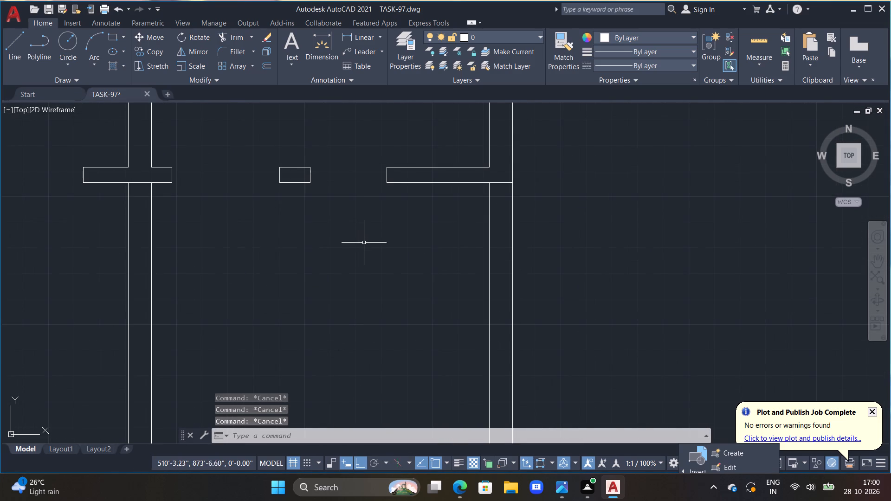
{"action": "scroll", "coordinate": [366, 251], "scroll_direction": "down", "scroll_amount": 1}
{"action": "middle_click_drag", "start_coordinate": [368, 250], "coordinate": [364, 222]}
{"action": "type", "text": "OFF"}
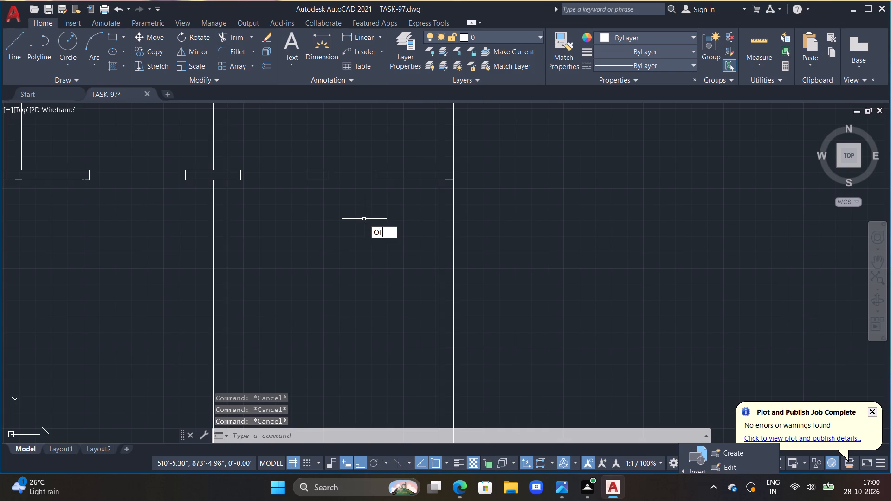
{"action": "key", "text": "space"}
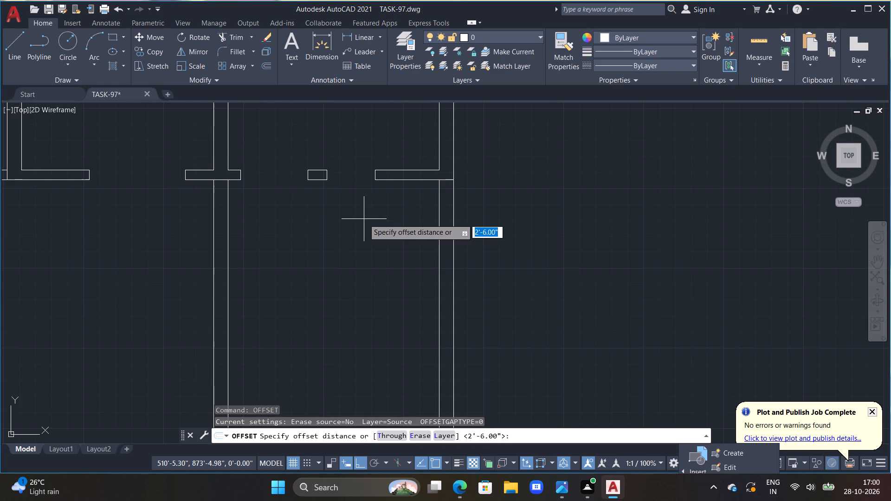
{"action": "key", "text": "6"}
{"action": "type", "text": "'7.5\""}
{"action": "key", "text": "Return"}
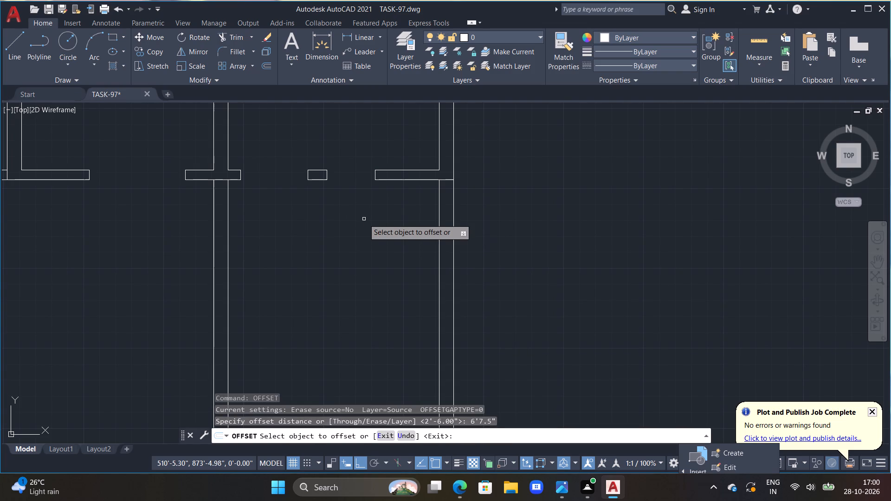
{"action": "left_click", "coordinate": [440, 264]}
{"action": "left_click", "coordinate": [375, 262]}
{"action": "left_click", "coordinate": [373, 261]}
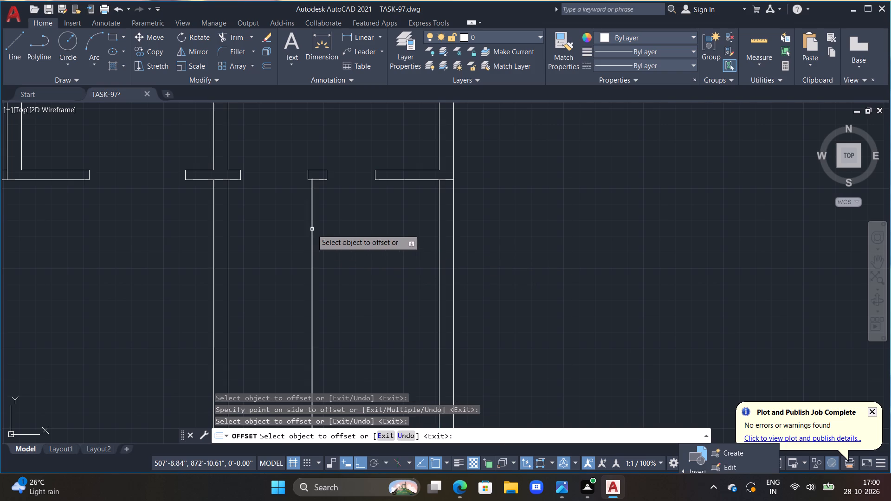
{"action": "left_click_drag", "start_coordinate": [312, 229], "coordinate": [319, 231]}
{"action": "type", "text": "6\""}
{"action": "key", "text": "Return"}
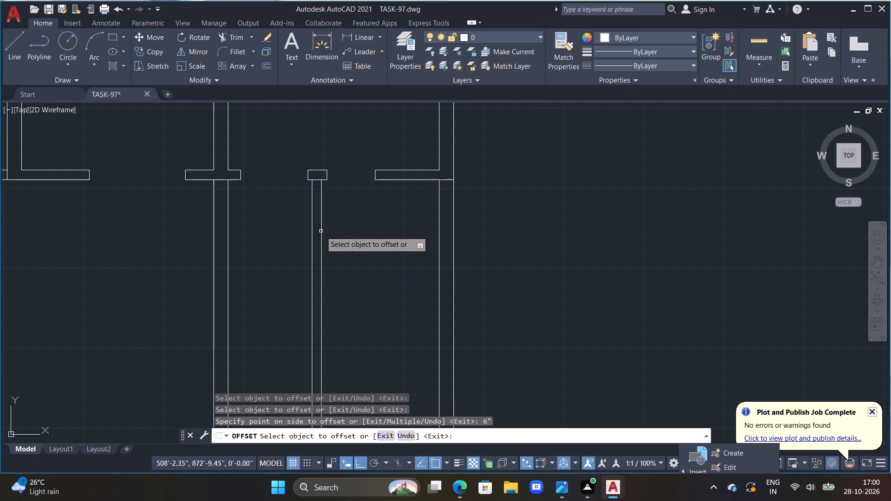
Offset the bottom line of the lower cross partition's right-hand piece 4'6" down, and offset the copy 6" further down.
{"action": "double_click", "coordinate": [387, 180]}
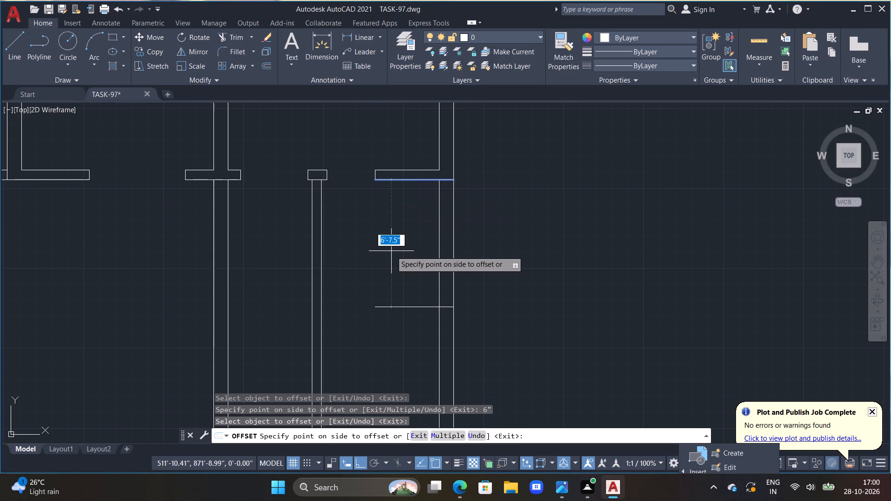
{"action": "type", "text": "4'6\""}
{"action": "key", "text": "Return"}
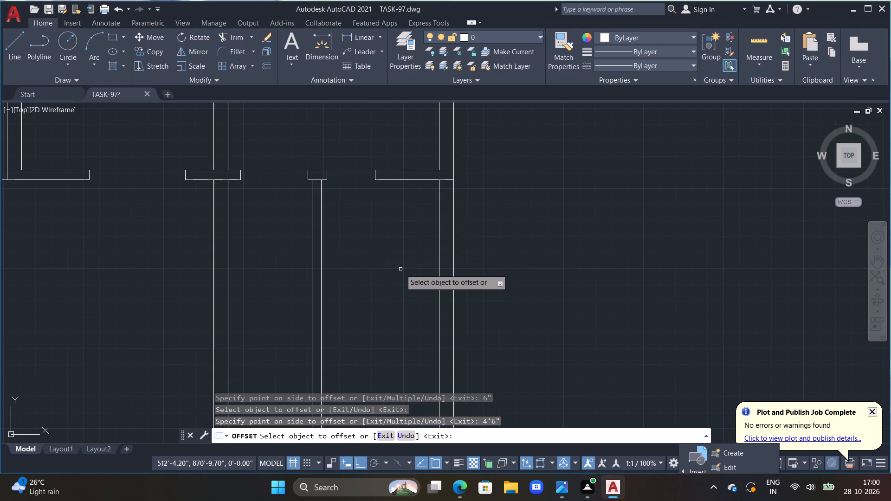
{"action": "left_click_drag", "start_coordinate": [400, 267], "coordinate": [400, 281]}
{"action": "type", "text": "6\""}
{"action": "key", "text": "Return"}
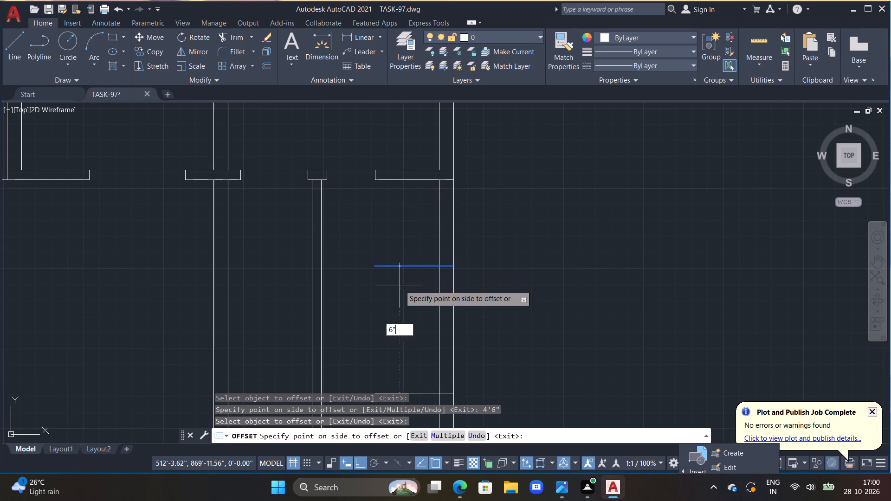
{"action": "key", "text": "Escape"}
{"action": "key", "text": "Escape"}
Extend both new horizontal lines left across the 6" vertical partition to the far face of the wall between the middle and right bays.
{"action": "type", "text": "EX"}
{"action": "key", "text": "space"}
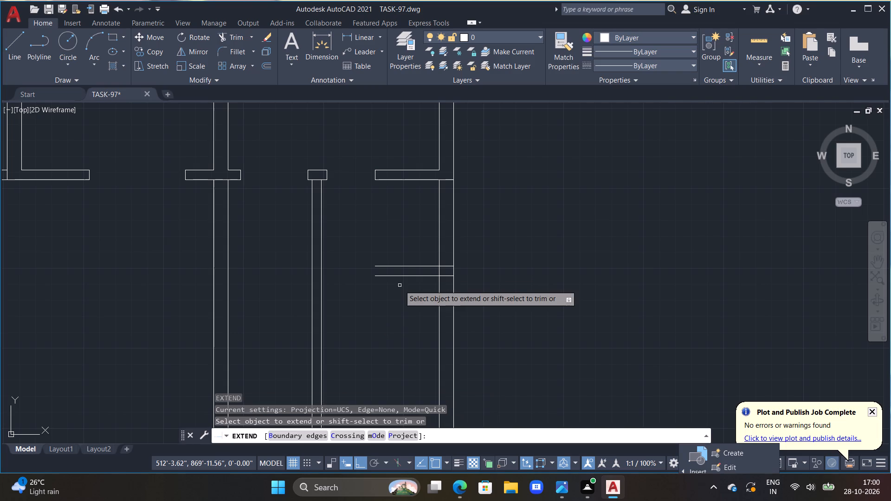
{"action": "left_click", "coordinate": [385, 276]}
{"action": "left_click", "coordinate": [383, 276]}
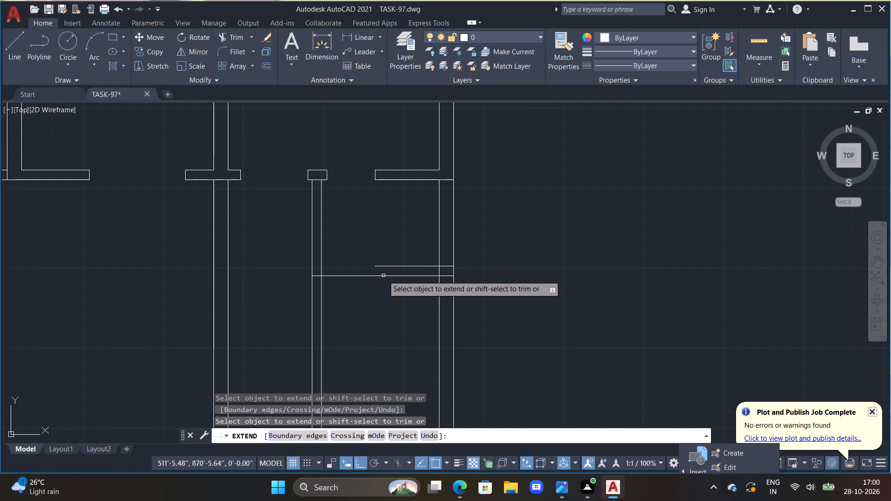
{"action": "left_click", "coordinate": [381, 265]}
{"action": "left_click", "coordinate": [342, 266]}
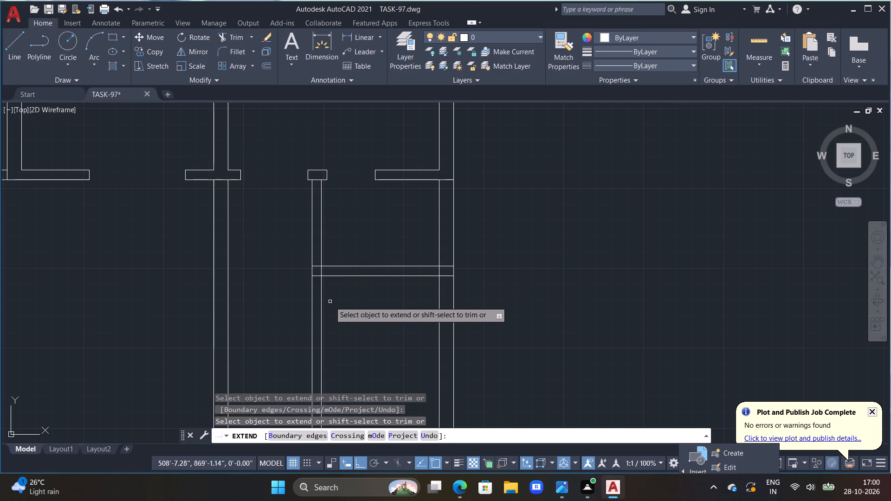
{"action": "middle_click_drag", "start_coordinate": [352, 301], "coordinate": [403, 290]}
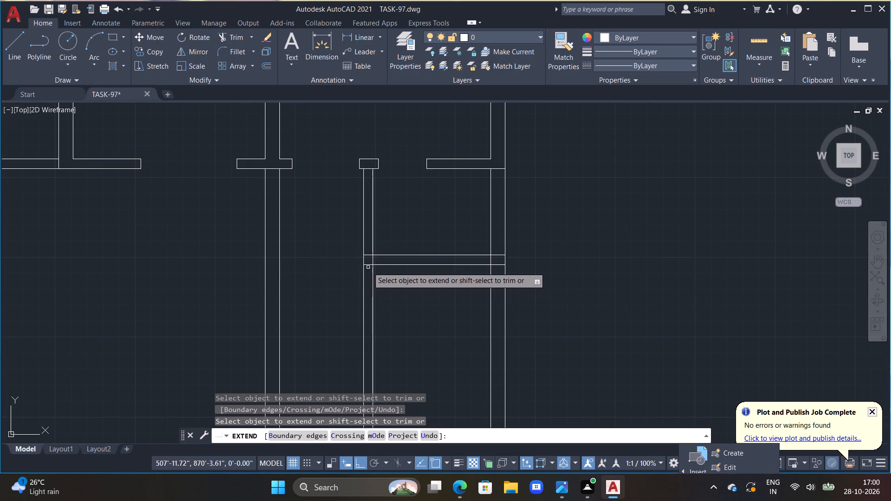
{"action": "left_click", "coordinate": [367, 265]}
{"action": "left_click", "coordinate": [312, 266]}
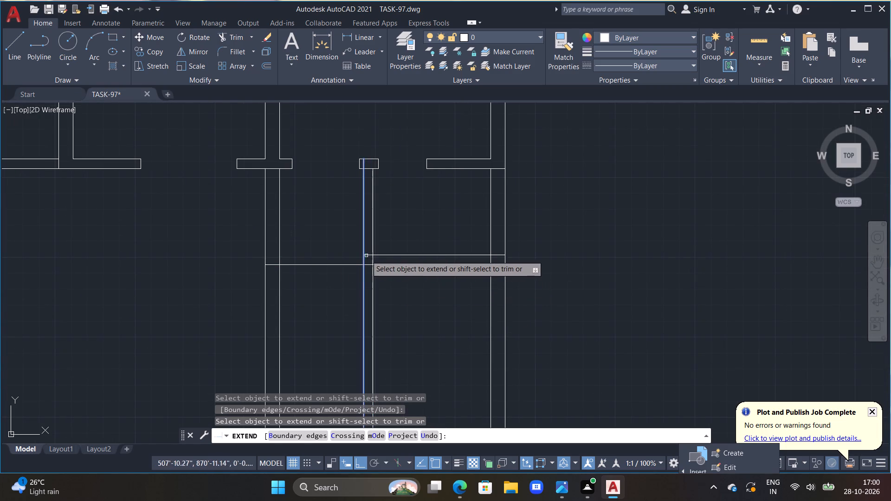
{"action": "left_click", "coordinate": [369, 255]}
{"action": "double_click", "coordinate": [352, 255]}
{"action": "key", "text": "Escape"}
{"action": "key", "text": "Escape"}
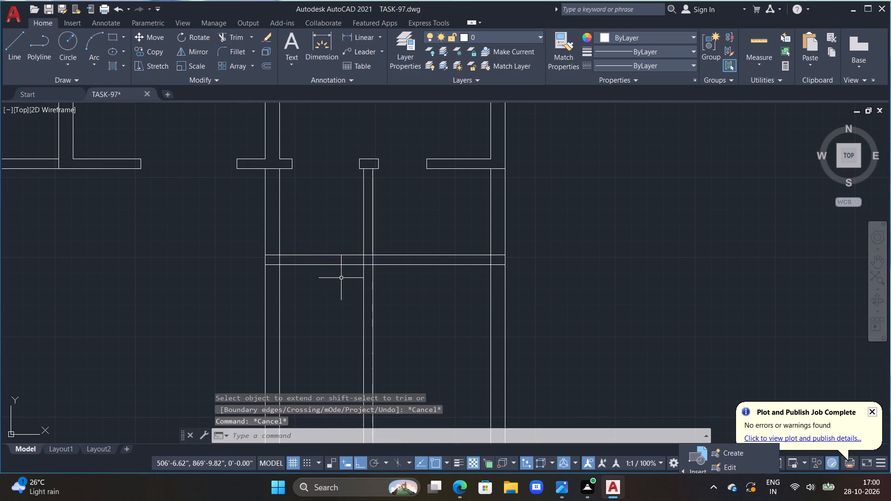
{"action": "key", "text": "Escape"}
{"action": "scroll", "coordinate": [342, 278], "scroll_direction": "down", "scroll_amount": 3}
{"action": "middle_click_drag", "start_coordinate": [343, 277], "coordinate": [340, 257]}
{"action": "scroll", "coordinate": [339, 251], "scroll_direction": "up", "scroll_amount": 4}
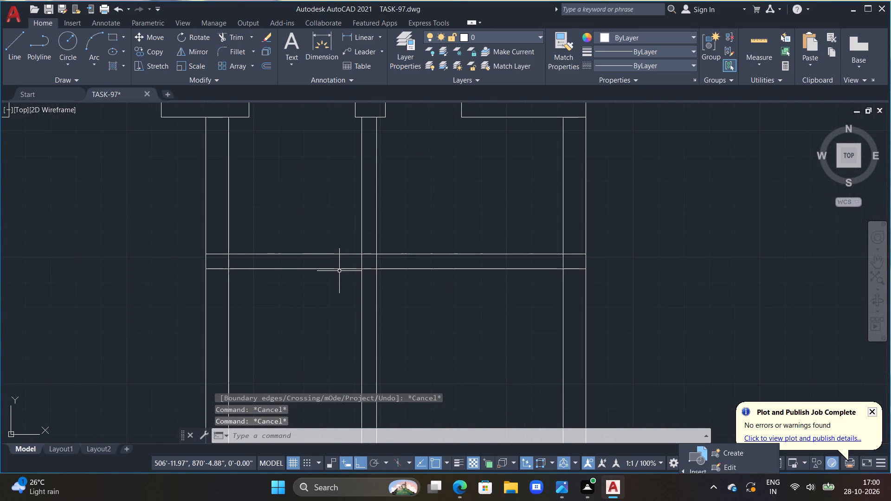
Draw a short vertical jamb line across the new horizontal partition, just right of the wall between the middle and right bays.
{"action": "middle_click_drag", "start_coordinate": [342, 271], "coordinate": [364, 253]}
{"action": "scroll", "coordinate": [360, 255], "scroll_direction": "up", "scroll_amount": 1}
{"action": "scroll", "coordinate": [302, 270], "scroll_direction": "down", "scroll_amount": 1}
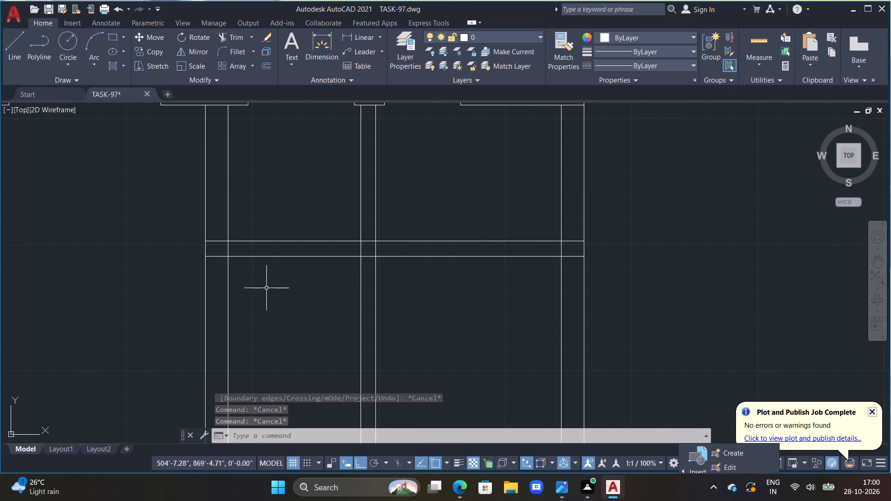
{"action": "middle_click_drag", "start_coordinate": [271, 288], "coordinate": [323, 288]}
{"action": "key", "text": "l"}
{"action": "key", "text": "space"}
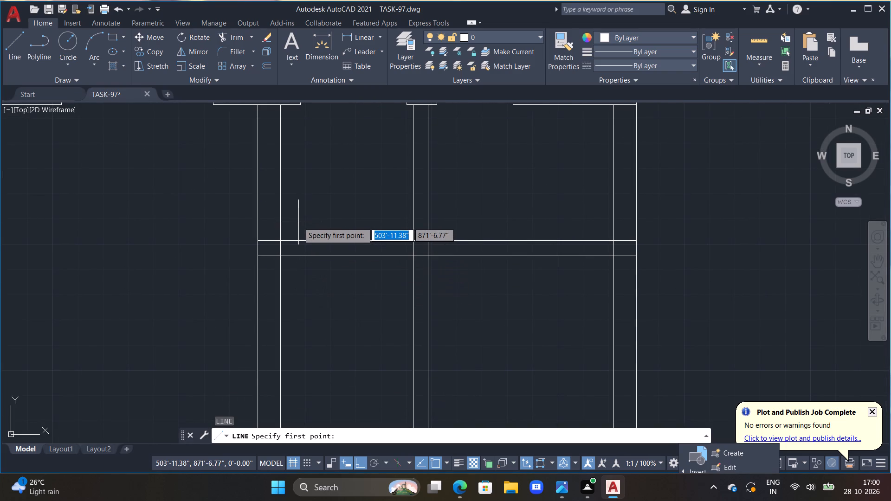
{"action": "left_click", "coordinate": [296, 219]}
{"action": "double_click", "coordinate": [295, 276]}
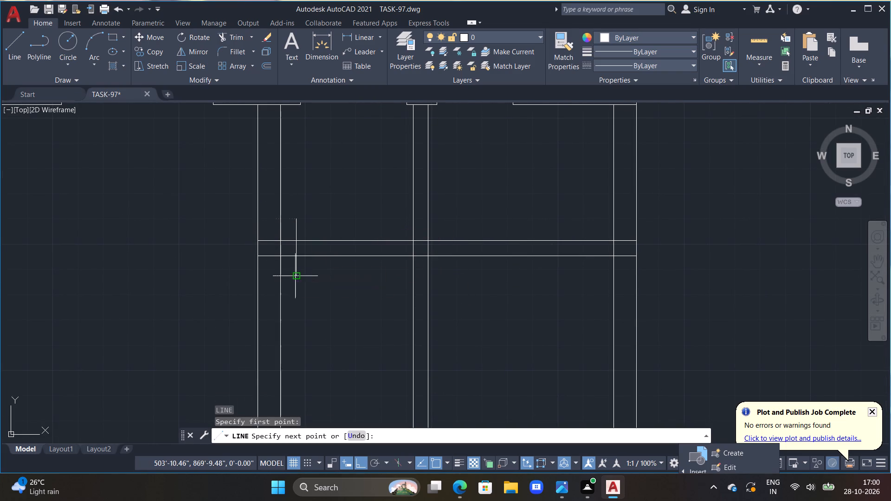
{"action": "key", "text": "Escape"}
Trim the jamb line's overhanging ends, the middle-right wall's lines above the new partition, and the inner lines at their corner.
{"action": "type", "text": "TR"}
{"action": "key", "text": "space"}
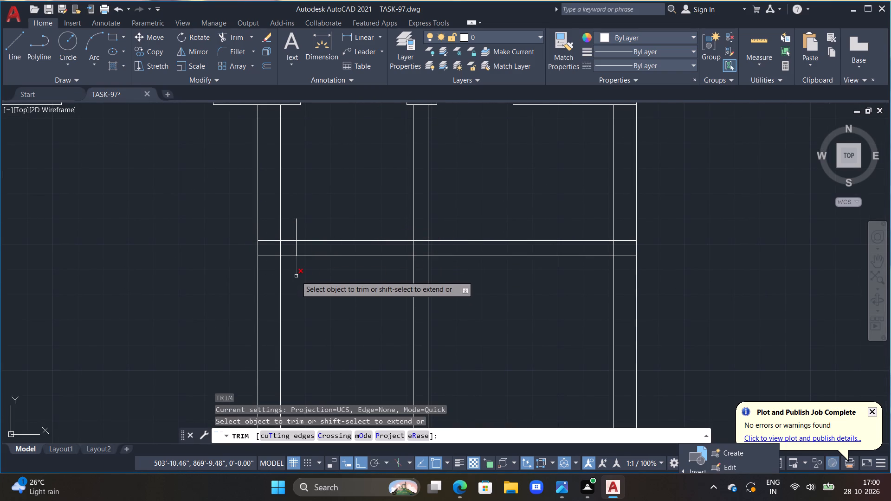
{"action": "left_click", "coordinate": [296, 276]}
{"action": "left_click_drag", "start_coordinate": [304, 199], "coordinate": [234, 199]}
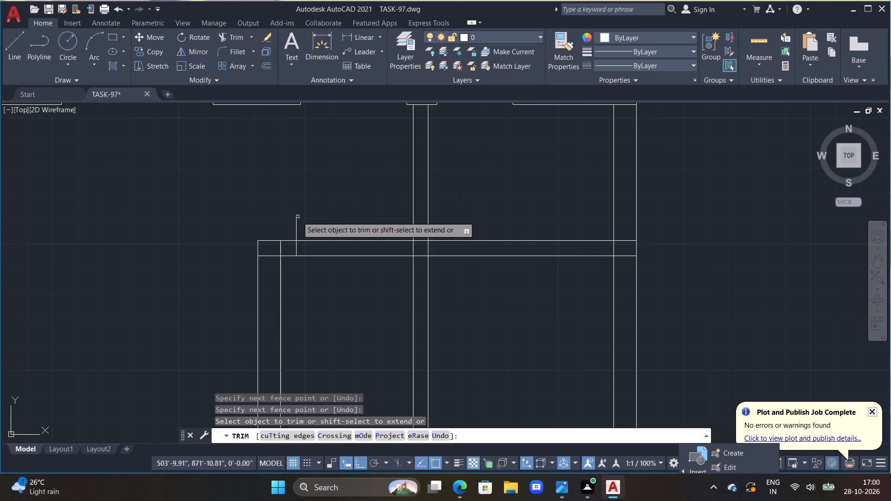
{"action": "left_click", "coordinate": [296, 222]}
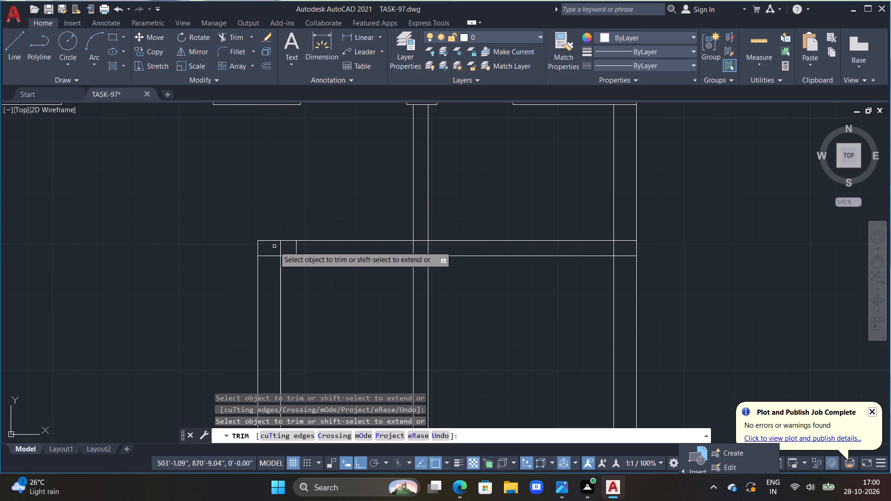
{"action": "double_click", "coordinate": [279, 248]}
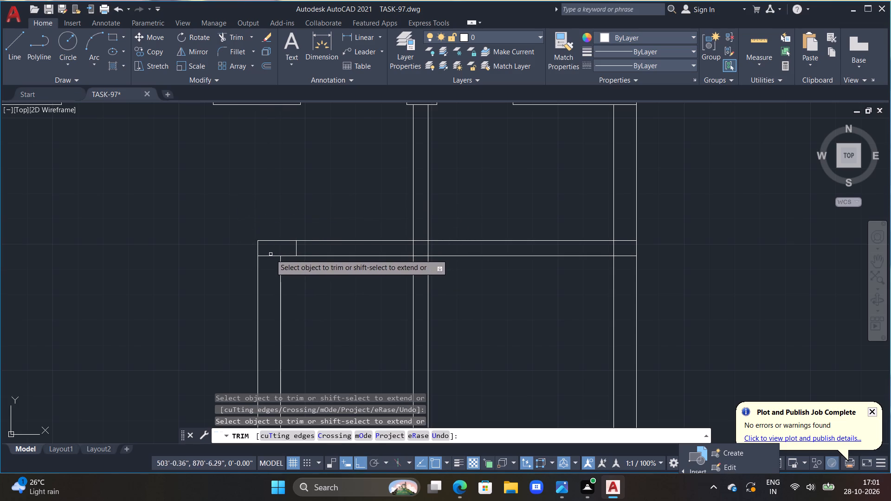
{"action": "double_click", "coordinate": [269, 256]}
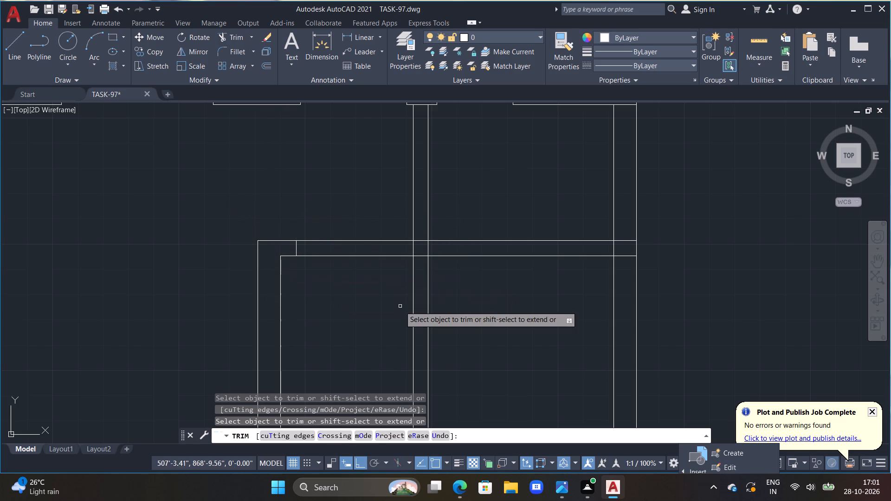
Trim the vertical partition below the new horizontal partition, and open the horizontal one between the jamb line and the vertical partition.
{"action": "left_click_drag", "start_coordinate": [393, 295], "coordinate": [462, 311]}
{"action": "left_click_drag", "start_coordinate": [408, 302], "coordinate": [407, 297]}
{"action": "left_click_drag", "start_coordinate": [401, 277], "coordinate": [391, 231]}
{"action": "left_click_drag", "start_coordinate": [373, 225], "coordinate": [371, 306]}
{"action": "scroll", "coordinate": [353, 239], "scroll_direction": "down", "scroll_amount": 1}
{"action": "middle_click_drag", "start_coordinate": [359, 307], "coordinate": [359, 314]}
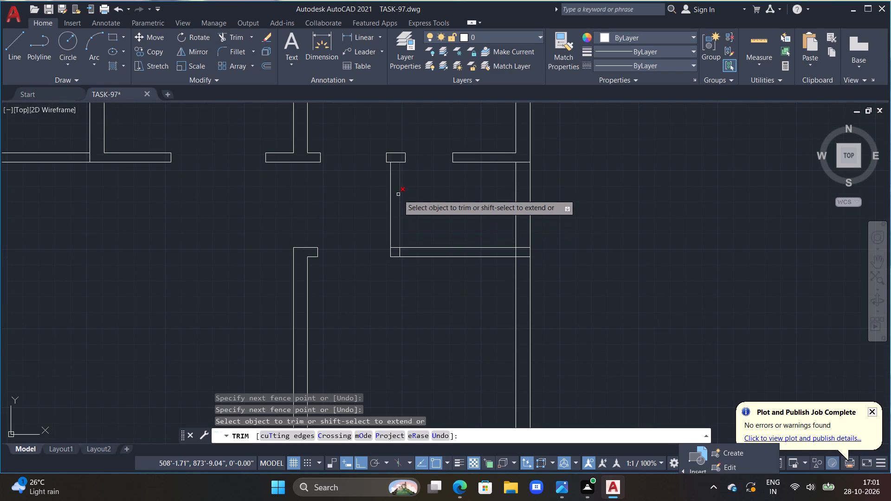
Trim the overlapping lines where the vertical partition meets the 1' piece and the horizontal partition, and at the right outer wall.
{"action": "left_click", "coordinate": [394, 163]}
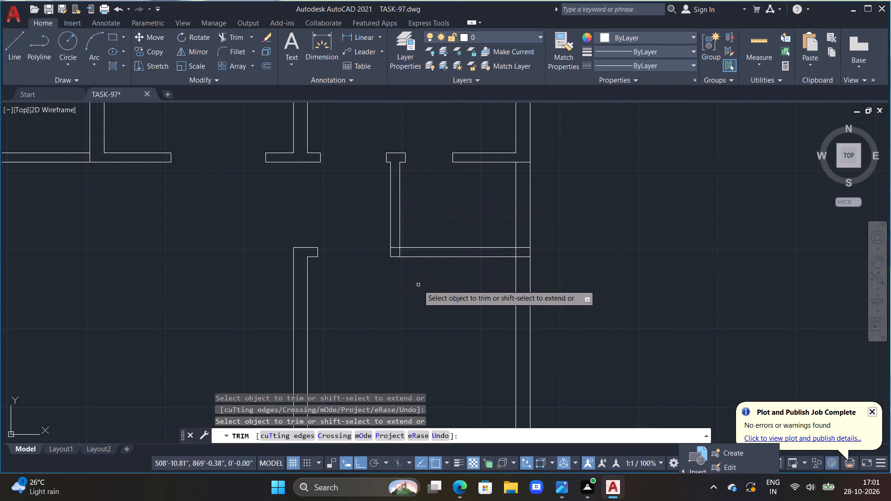
{"action": "scroll", "coordinate": [419, 257], "scroll_direction": "up", "scroll_amount": 1}
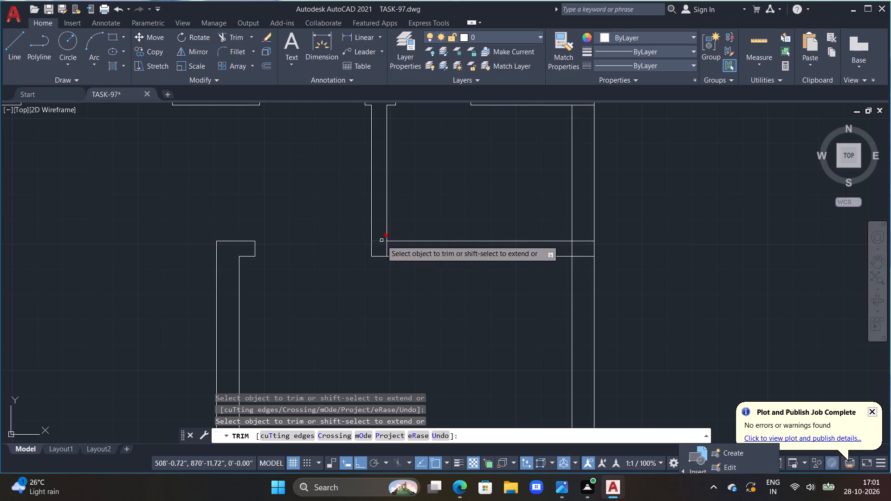
{"action": "double_click", "coordinate": [381, 240]}
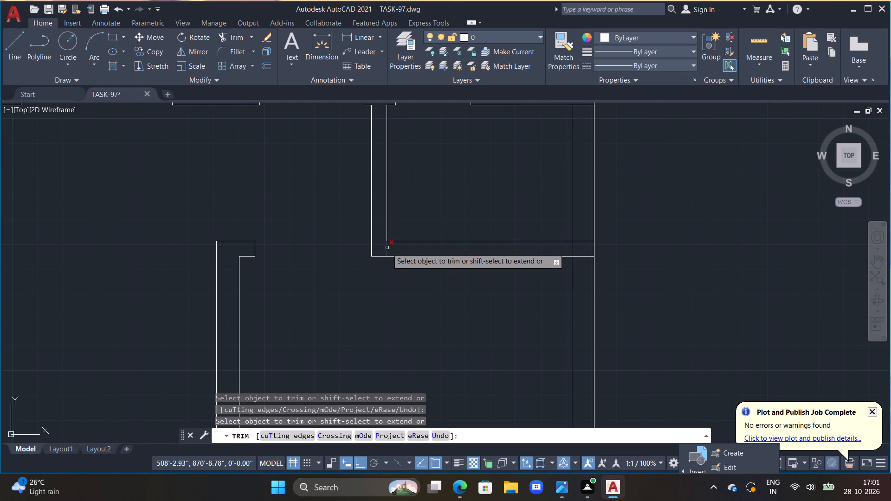
{"action": "left_click", "coordinate": [387, 248]}
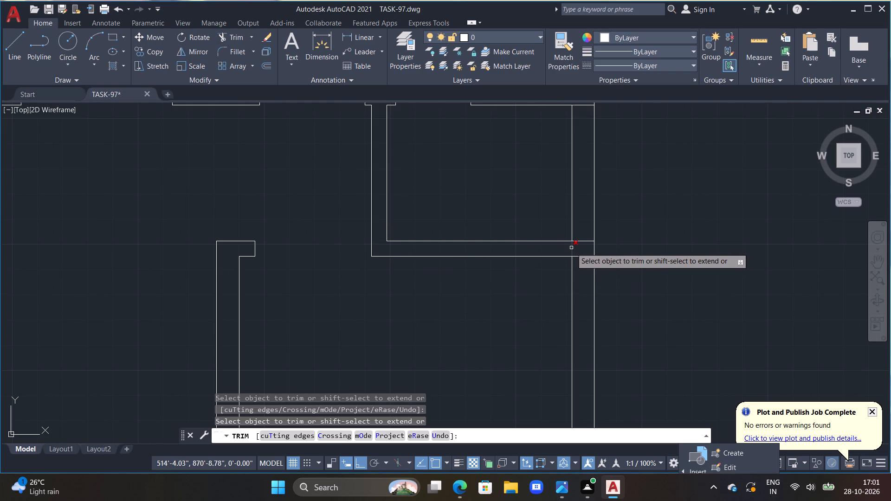
{"action": "left_click", "coordinate": [571, 248]}
{"action": "double_click", "coordinate": [583, 241]}
{"action": "double_click", "coordinate": [580, 255]}
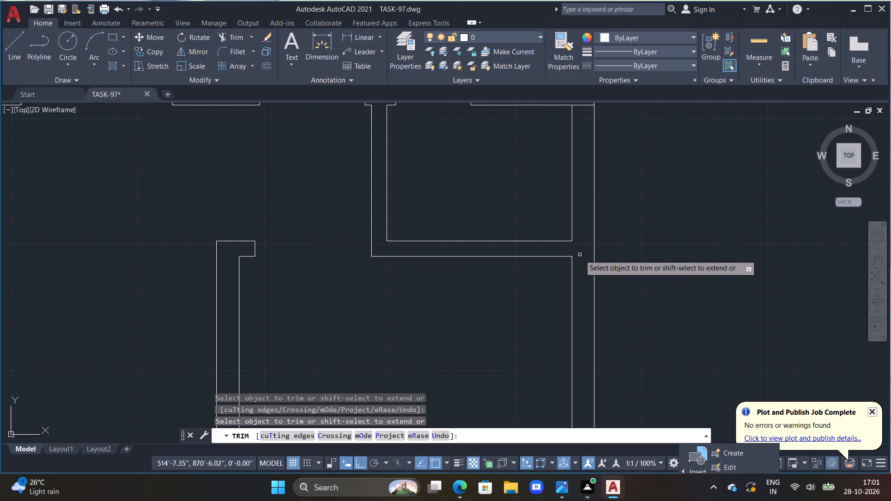
{"action": "key", "text": "Escape"}
{"action": "key", "text": "Escape"}
{"action": "key", "text": "Escape"}
{"action": "key", "text": "Escape"}
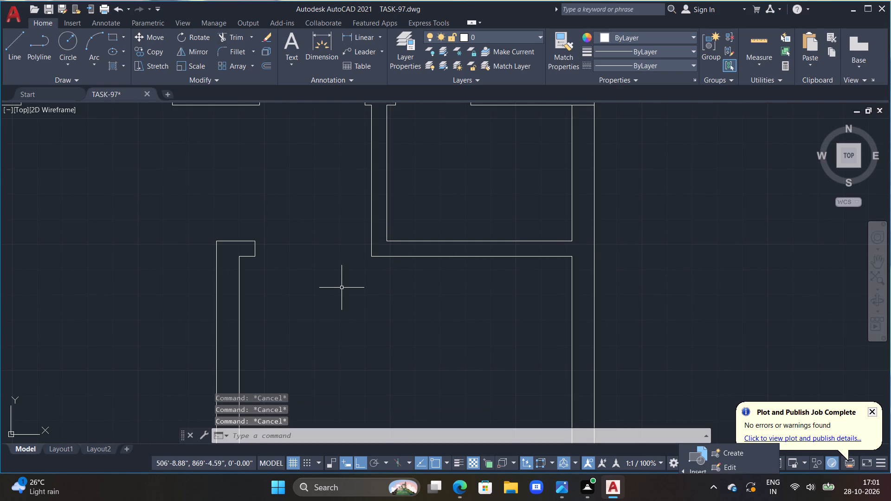
Draw a stub about 7" long and 6" deep extending the horizontal partition left from the vertical partition's lower corner.
{"action": "key", "text": "l"}
{"action": "key", "text": "space"}
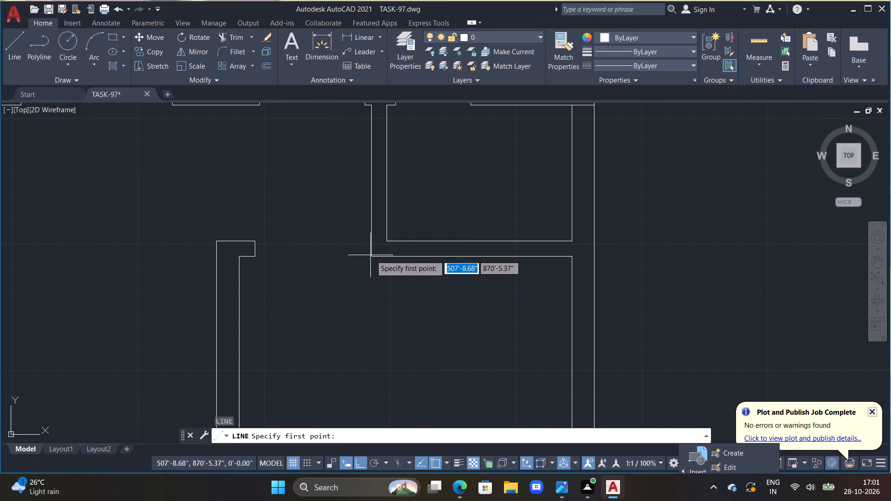
{"action": "left_click", "coordinate": [371, 255]}
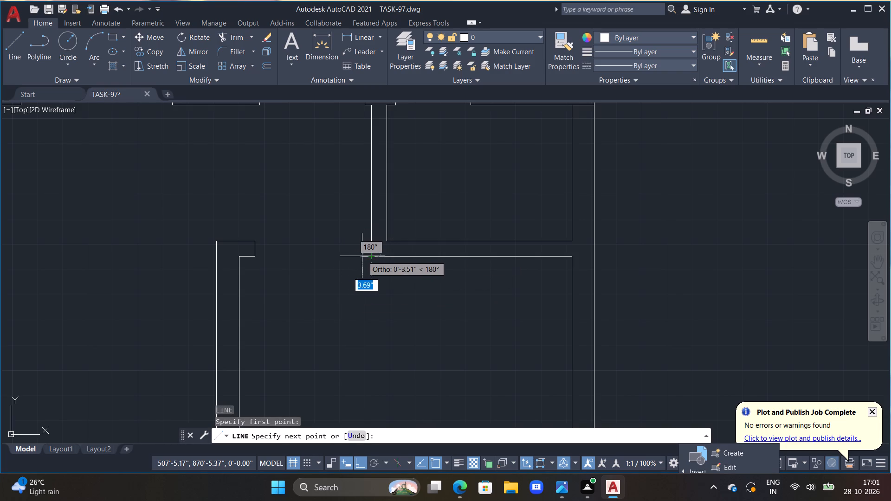
{"action": "double_click", "coordinate": [354, 255]}
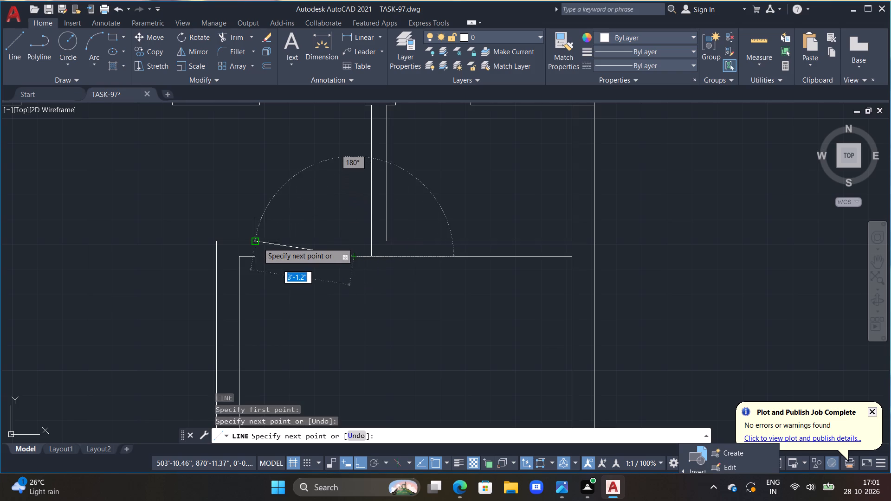
{"action": "left_click", "coordinate": [355, 241]}
{"action": "scroll", "coordinate": [375, 240], "scroll_direction": "up", "scroll_amount": 3}
{"action": "left_click", "coordinate": [379, 245]}
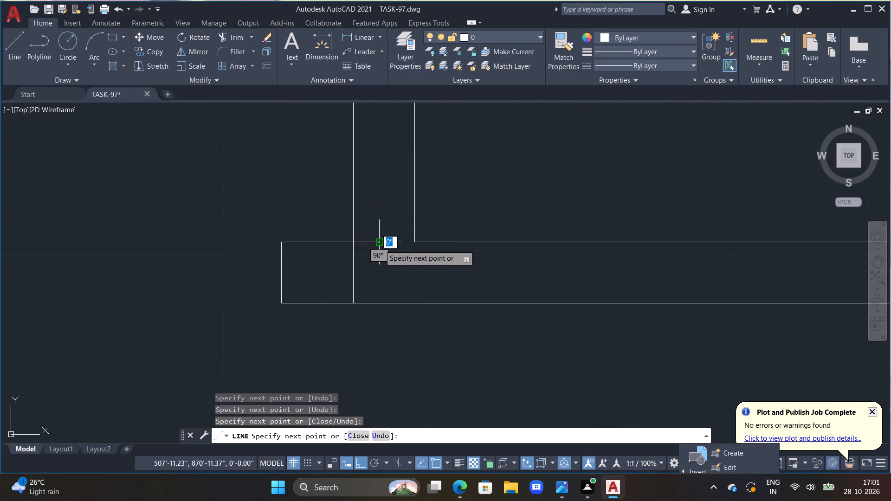
{"action": "key", "text": "Escape"}
Trim the vertical partition's left line inside the horizontal partition so the new stub joins it cleanly.
{"action": "type", "text": "TR"}
{"action": "key", "text": "space"}
{"action": "left_click_drag", "start_coordinate": [374, 239], "coordinate": [362, 256]}
{"action": "left_click_drag", "start_coordinate": [357, 261], "coordinate": [337, 278]}
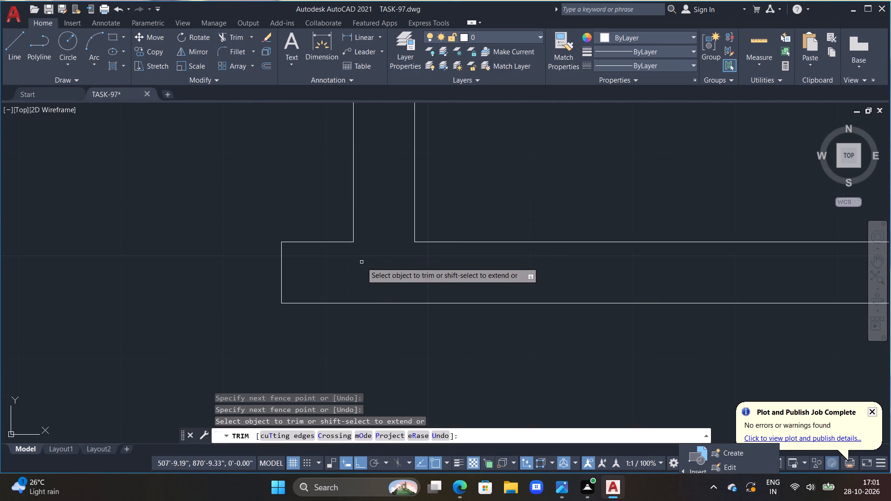
{"action": "scroll", "coordinate": [372, 262], "scroll_direction": "down", "scroll_amount": 2}
{"action": "scroll", "coordinate": [378, 302], "scroll_direction": "down", "scroll_amount": 3}
{"action": "middle_click_drag", "start_coordinate": [384, 310], "coordinate": [373, 260]}
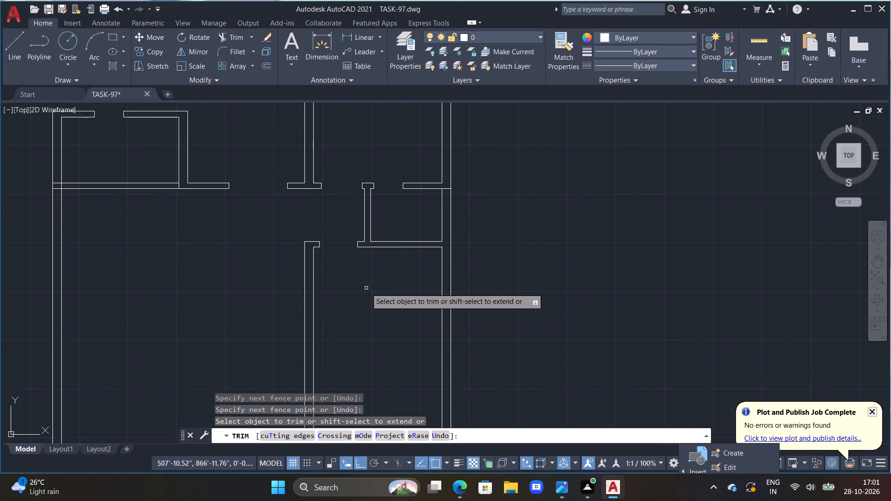
{"action": "middle_click_drag", "start_coordinate": [371, 285], "coordinate": [372, 250]}
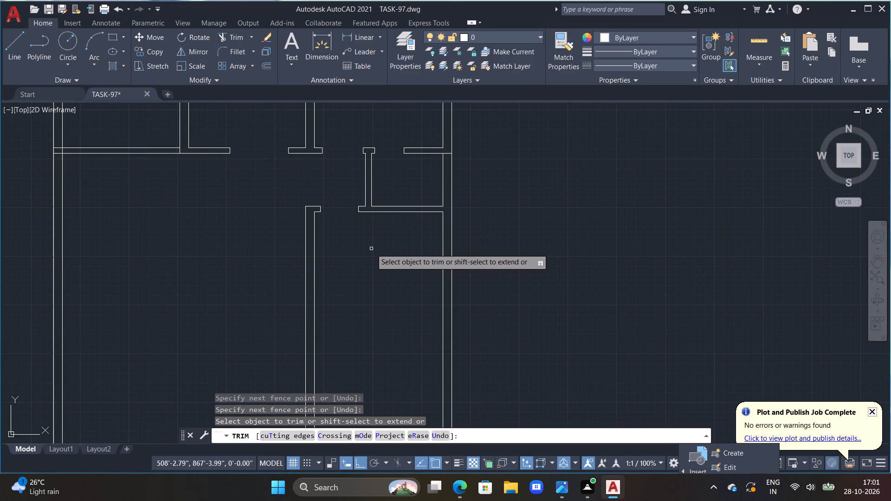
{"action": "key", "text": "Escape"}
{"action": "scroll", "coordinate": [370, 254], "scroll_direction": "down", "scroll_amount": 1}
{"action": "key", "text": "Escape"}
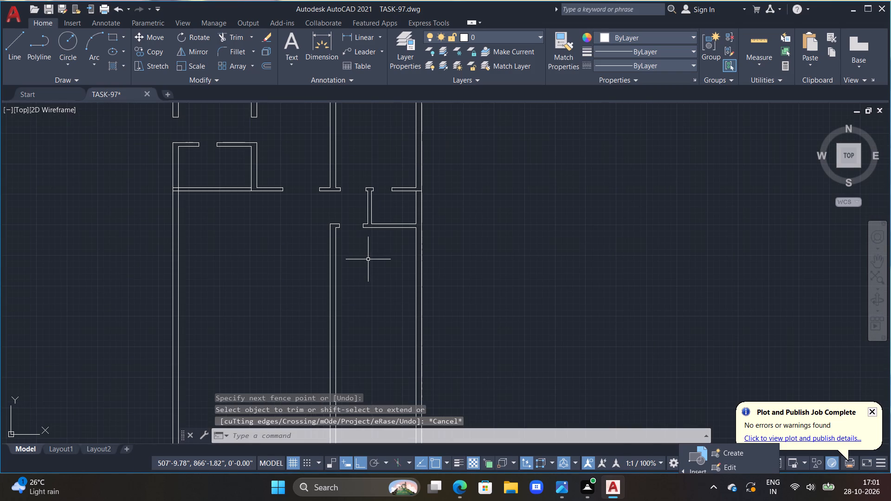
{"action": "key", "text": "Escape"}
{"action": "middle_click_drag", "start_coordinate": [368, 259], "coordinate": [369, 231]}
{"action": "key", "text": "Escape"}
{"action": "key", "text": "Escape"}
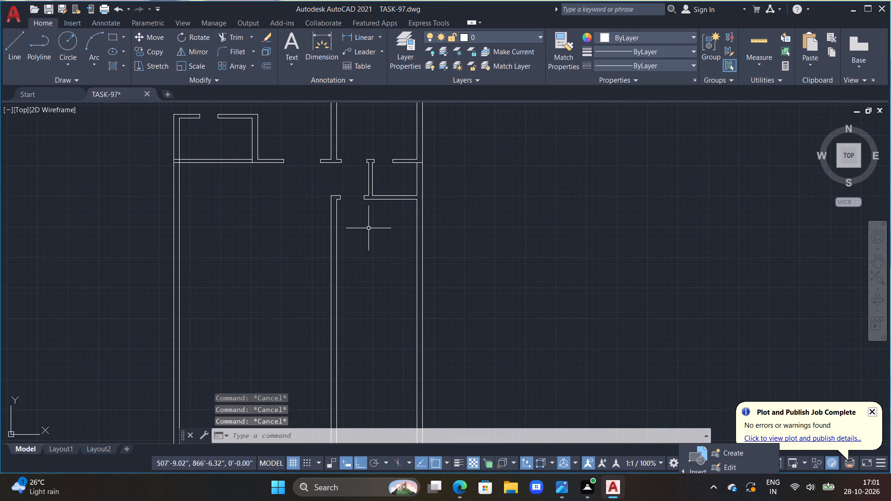
Offset the bottom line of the right bay's new horizontal partition 16' down.
{"action": "type", "text": "OFF"}
{"action": "key", "text": "space"}
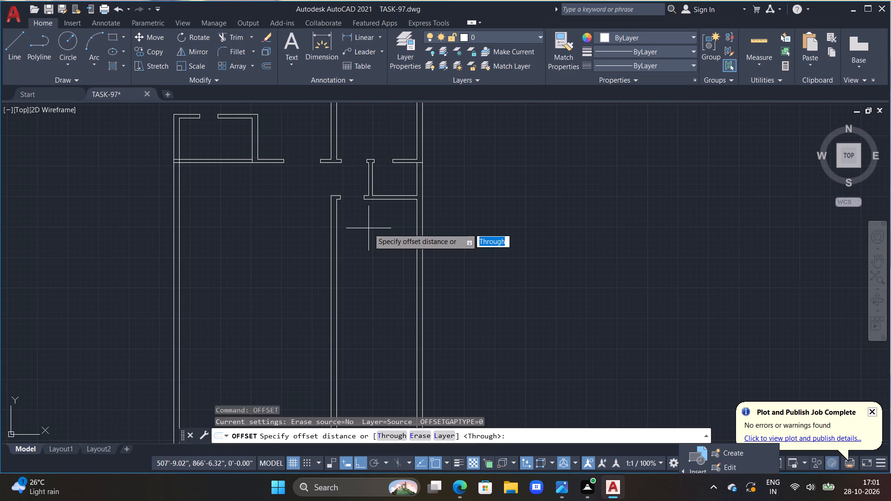
{"action": "type", "text": "16"}
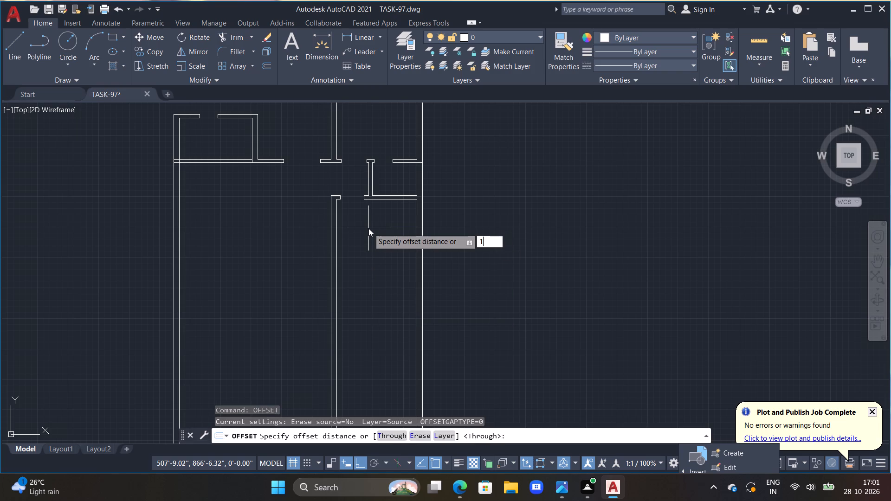
{"action": "key", "text": "apostrophe"}
{"action": "key", "text": "Return"}
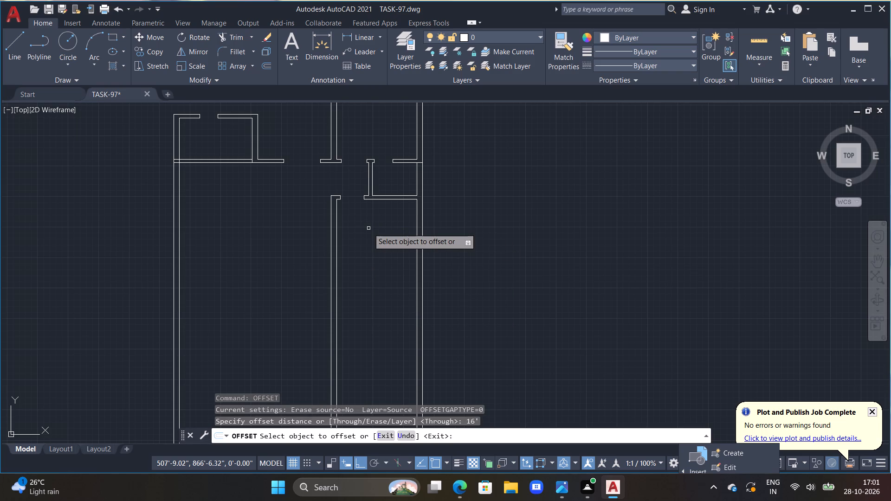
{"action": "left_click", "coordinate": [382, 201]}
{"action": "left_click_drag", "start_coordinate": [382, 201], "coordinate": [381, 219]}
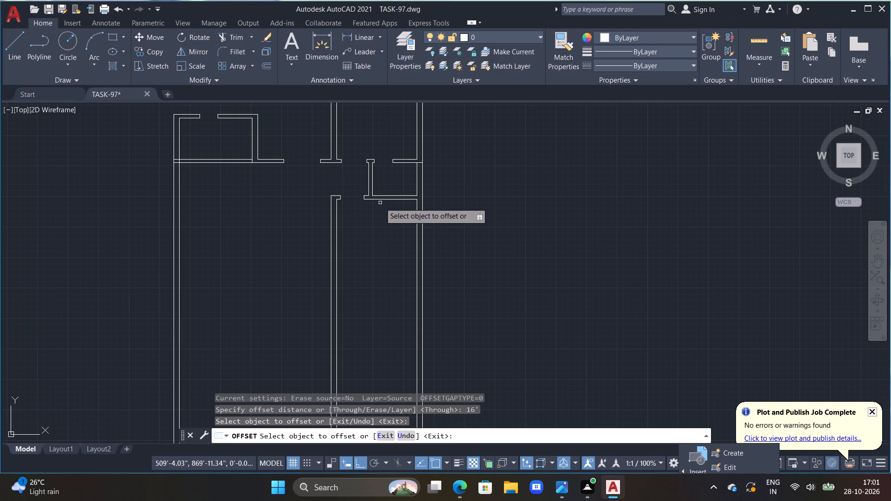
{"action": "double_click", "coordinate": [380, 199]}
{"action": "double_click", "coordinate": [383, 315]}
{"action": "middle_click_drag", "start_coordinate": [383, 296], "coordinate": [379, 254]}
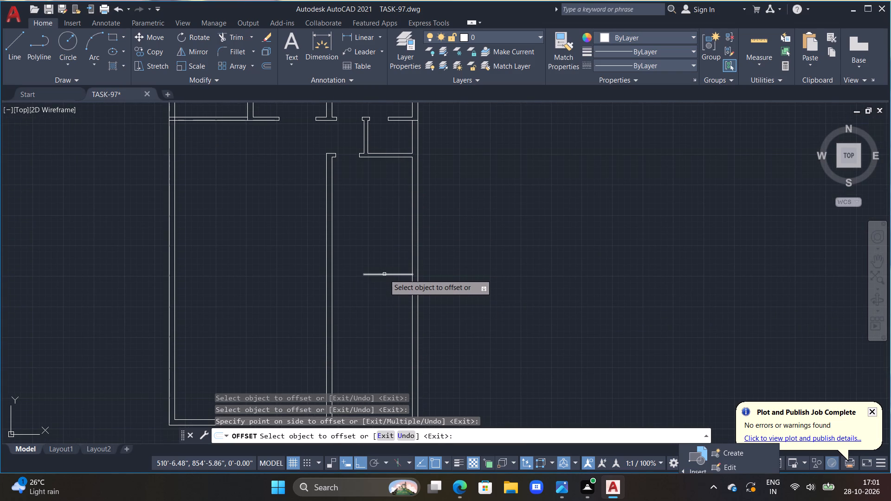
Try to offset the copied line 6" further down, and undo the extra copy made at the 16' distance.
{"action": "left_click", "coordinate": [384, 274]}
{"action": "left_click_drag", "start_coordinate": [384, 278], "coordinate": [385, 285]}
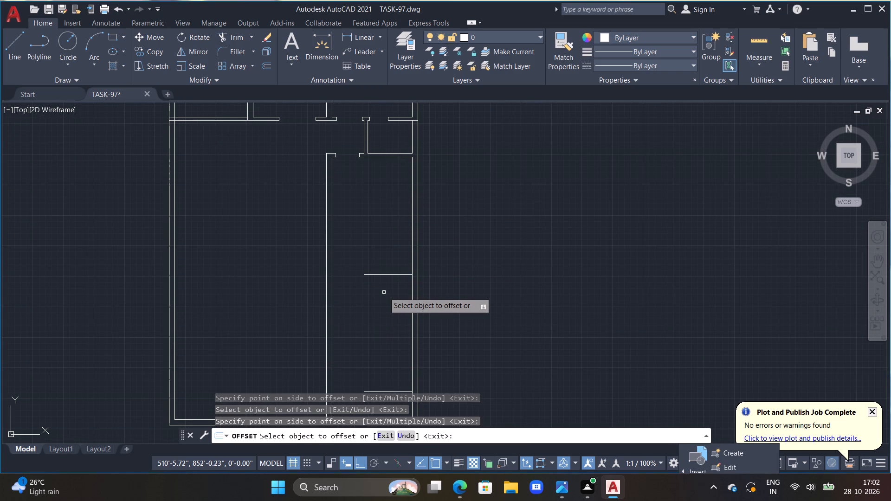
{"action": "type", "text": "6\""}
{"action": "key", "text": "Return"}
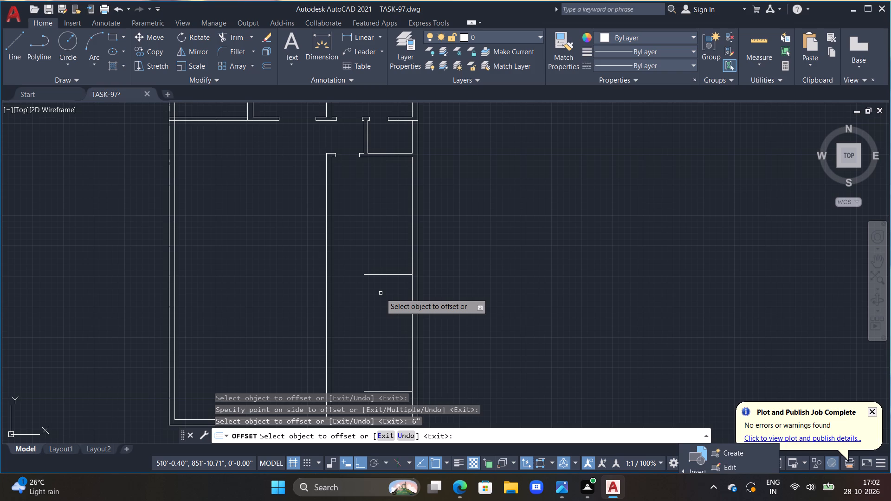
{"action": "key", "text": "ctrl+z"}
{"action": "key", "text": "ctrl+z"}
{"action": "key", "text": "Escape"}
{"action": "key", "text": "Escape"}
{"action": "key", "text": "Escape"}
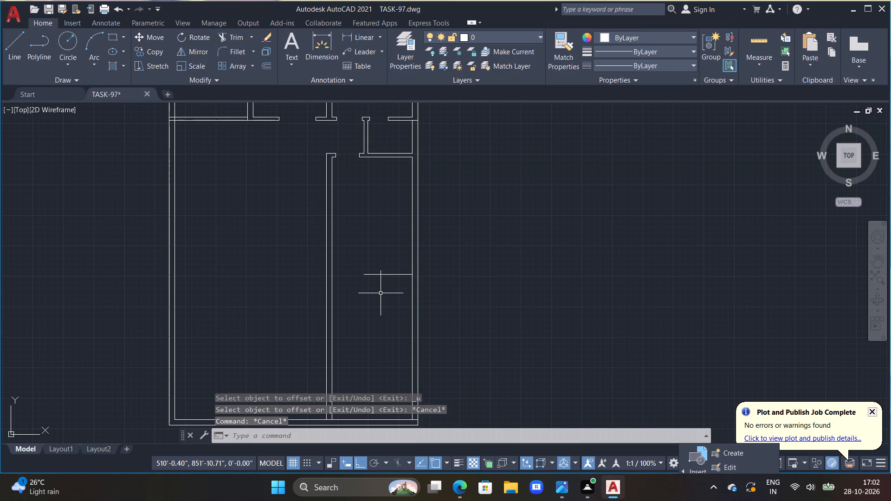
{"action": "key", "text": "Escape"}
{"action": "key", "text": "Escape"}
Offset the copied horizontal line in the lower right bay 6" down to form another partition.
{"action": "type", "text": "OFF 6\""}
{"action": "key", "text": "Return"}
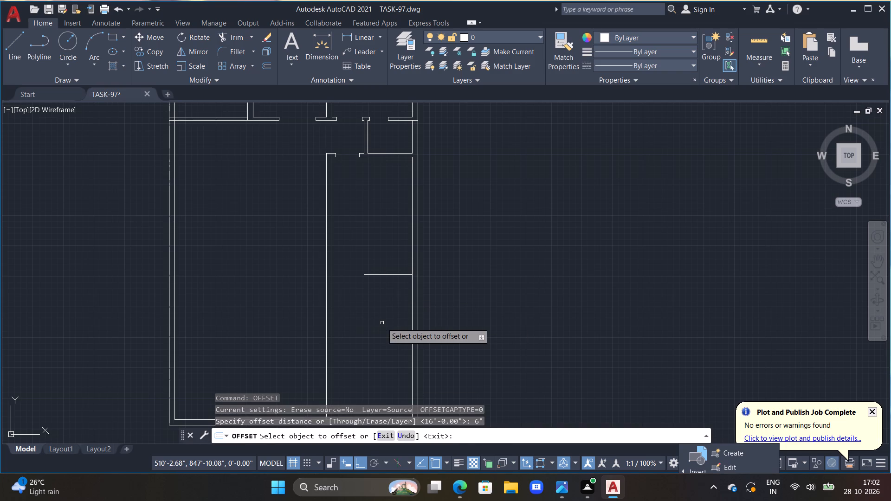
{"action": "left_click", "coordinate": [382, 274]}
{"action": "left_click_drag", "start_coordinate": [382, 274], "coordinate": [382, 278]}
{"action": "left_click", "coordinate": [382, 293]}
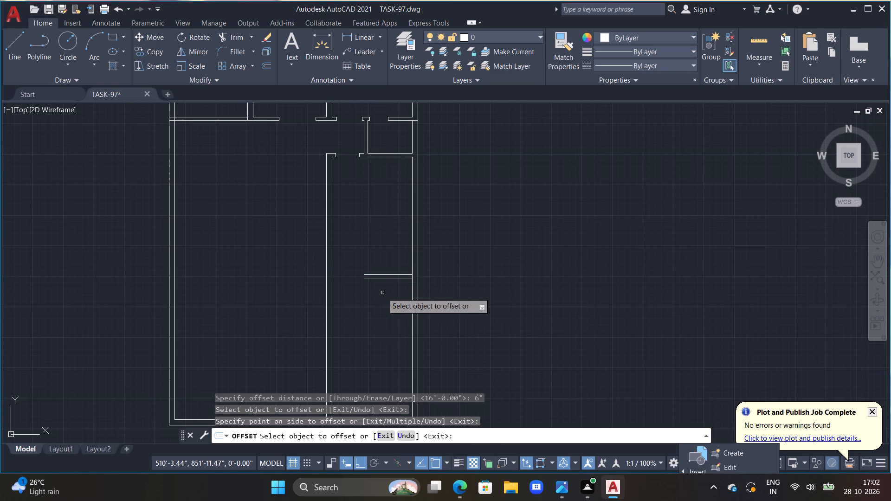
{"action": "key", "text": "Escape"}
{"action": "key", "text": "Escape"}
{"action": "key", "text": "Escape"}
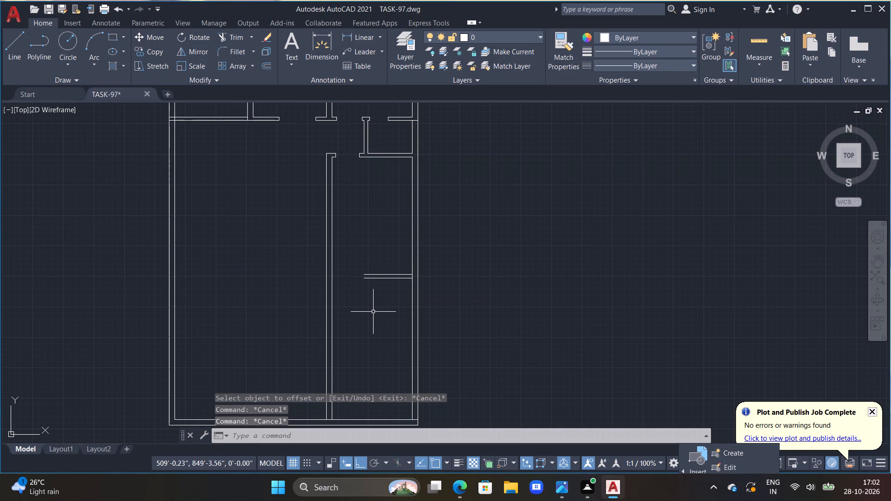
Draw a vertical line closing the open left end of the lower right bay's 6" horizontal partition.
{"action": "scroll", "coordinate": [373, 311], "scroll_direction": "down", "scroll_amount": 1}
{"action": "scroll", "coordinate": [373, 311], "scroll_direction": "up", "scroll_amount": 1}
{"action": "key", "text": "l"}
{"action": "key", "text": "space"}
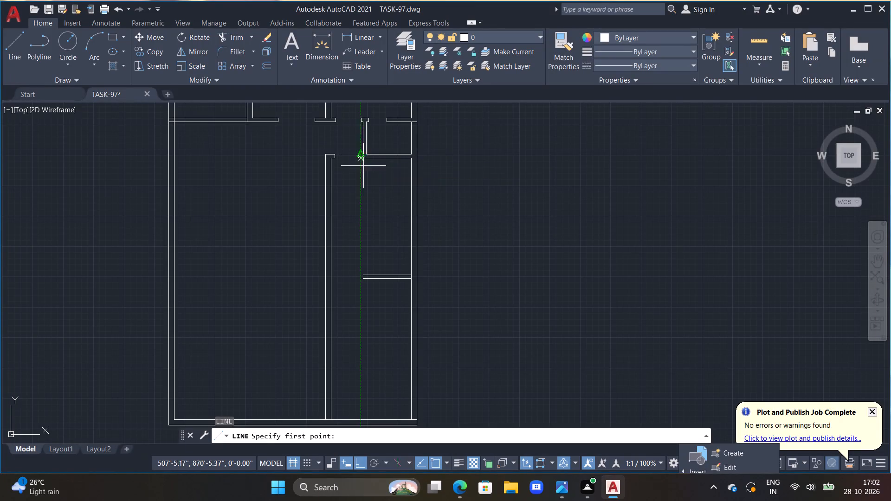
{"action": "scroll", "coordinate": [362, 275], "scroll_direction": "up", "scroll_amount": 3}
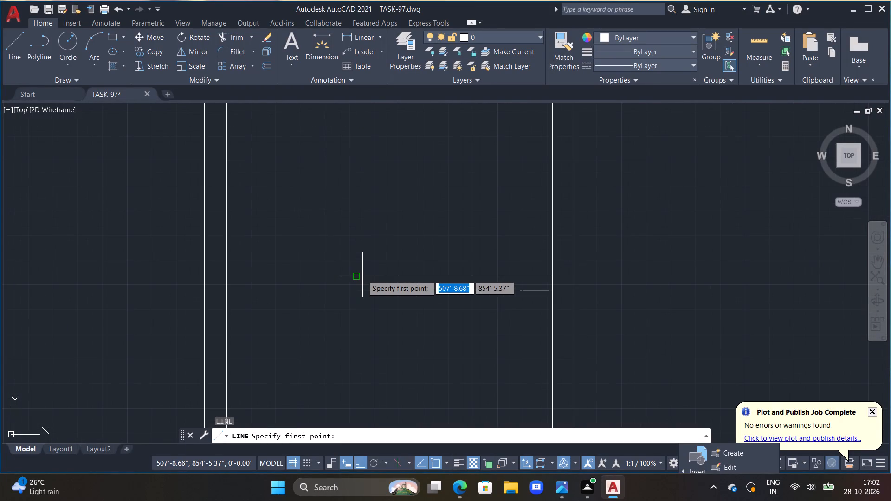
{"action": "double_click", "coordinate": [355, 276]}
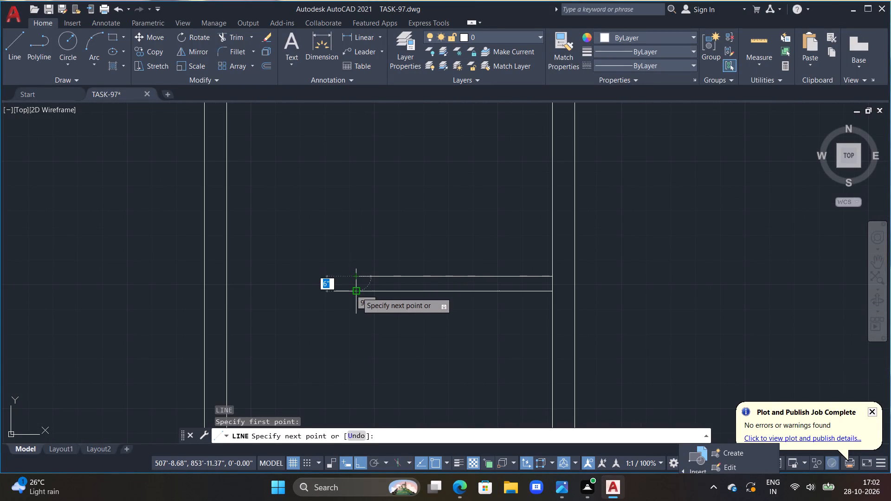
{"action": "left_click", "coordinate": [357, 292]}
{"action": "key", "text": "Escape"}
{"action": "scroll", "coordinate": [356, 295], "scroll_direction": "down", "scroll_amount": 3}
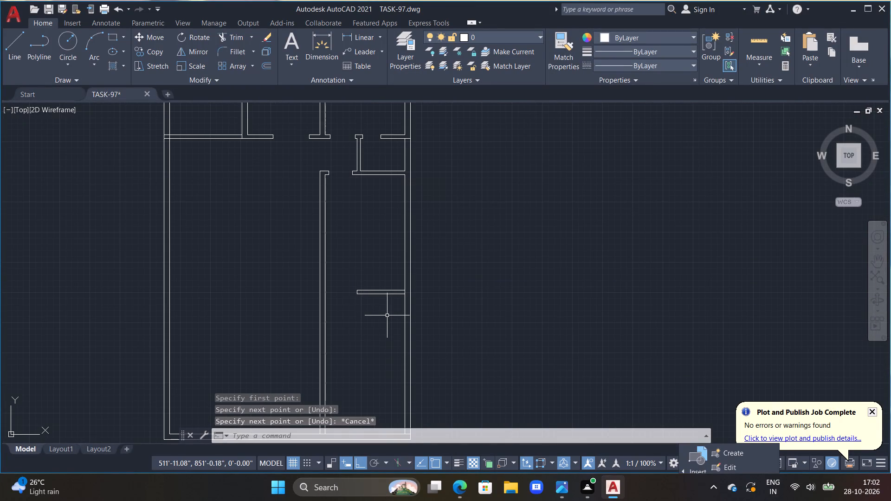
Trim the right wall's inner line between the two lines of the lower horizontal partition so they join.
{"action": "scroll", "coordinate": [387, 315], "scroll_direction": "up", "scroll_amount": 2}
{"action": "key", "text": "t"}
{"action": "key", "text": "r"}
{"action": "key", "text": "space"}
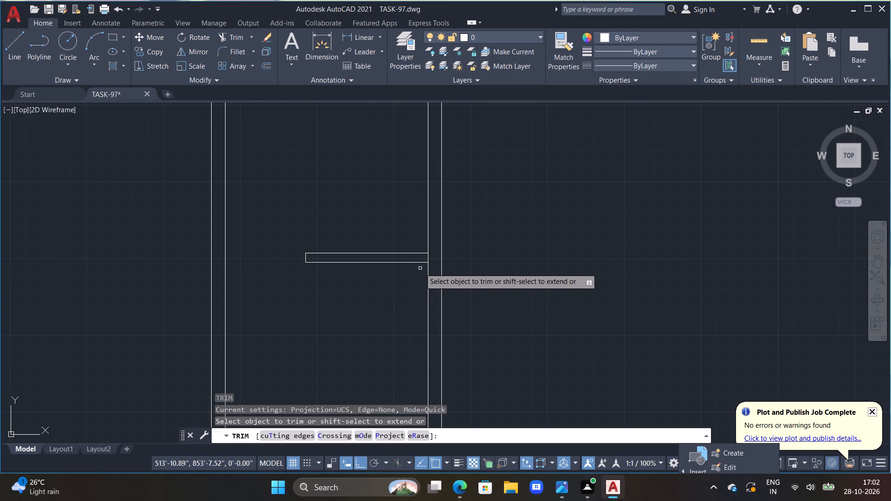
{"action": "left_click", "coordinate": [427, 259]}
{"action": "scroll", "coordinate": [320, 309], "scroll_direction": "down", "scroll_amount": 3}
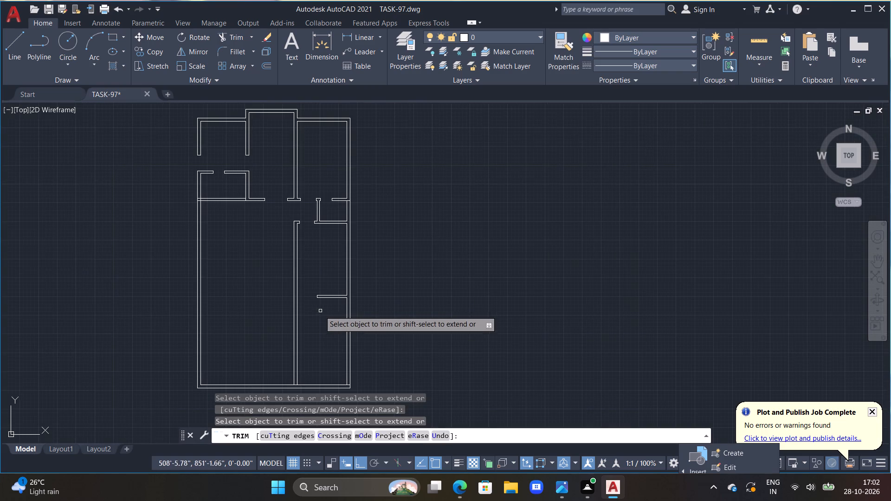
{"action": "middle_click_drag", "start_coordinate": [316, 320], "coordinate": [339, 264]}
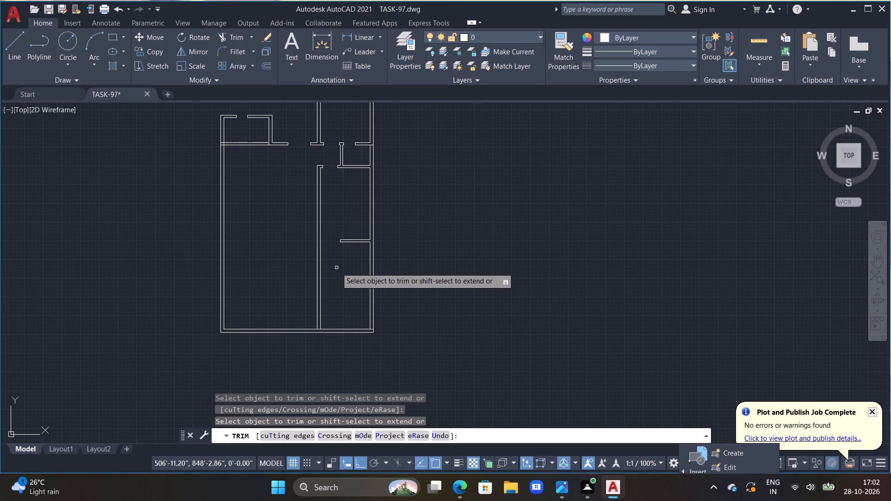
{"action": "middle_click_drag", "start_coordinate": [349, 257], "coordinate": [354, 236]}
{"action": "key", "text": "Escape"}
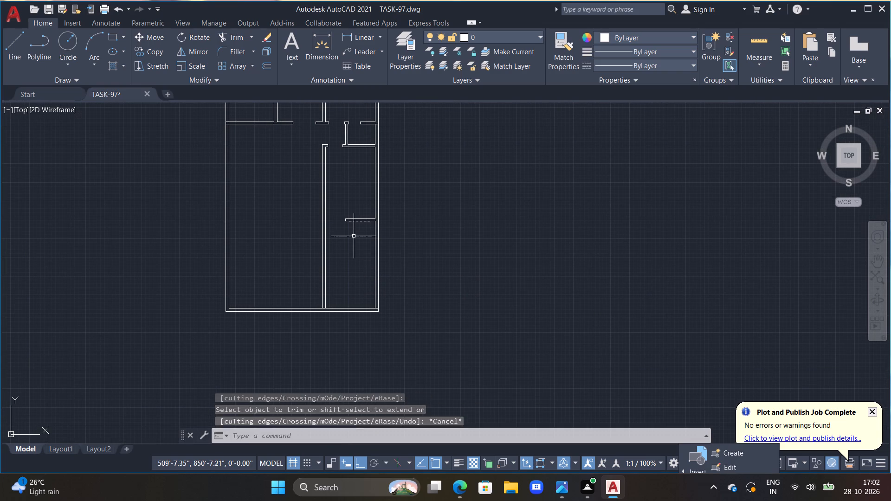
{"action": "key", "text": "Escape"}
Offset the lower partition's bottom line 5' down, and offset that copy 9" further down to form a wall.
{"action": "middle_click_drag", "start_coordinate": [353, 237], "coordinate": [355, 325]}
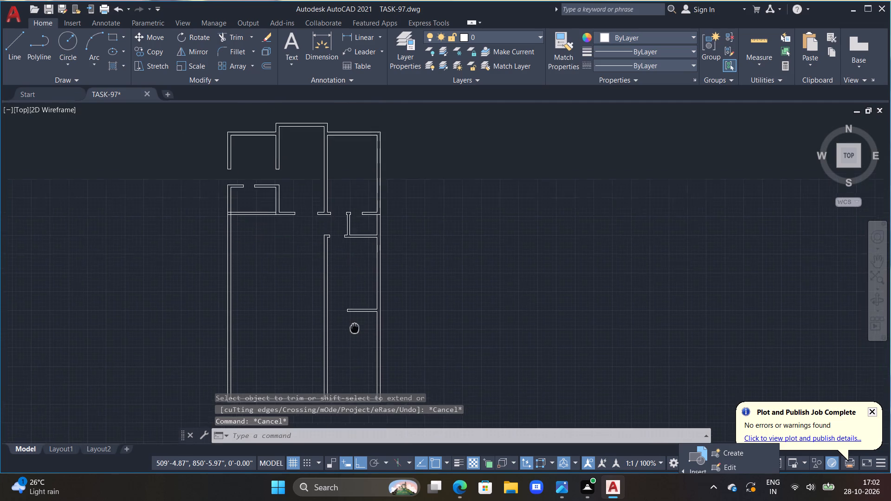
{"action": "middle_click_drag", "start_coordinate": [355, 325], "coordinate": [351, 290]}
{"action": "key", "text": "Escape"}
{"action": "key", "text": "Escape"}
{"action": "key", "text": "Escape"}
{"action": "key", "text": "Escape"}
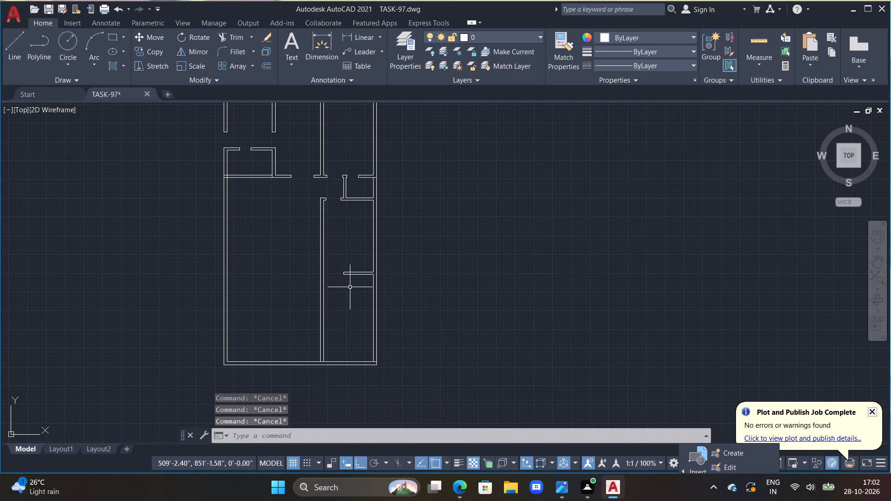
{"action": "type", "text": "OFF"}
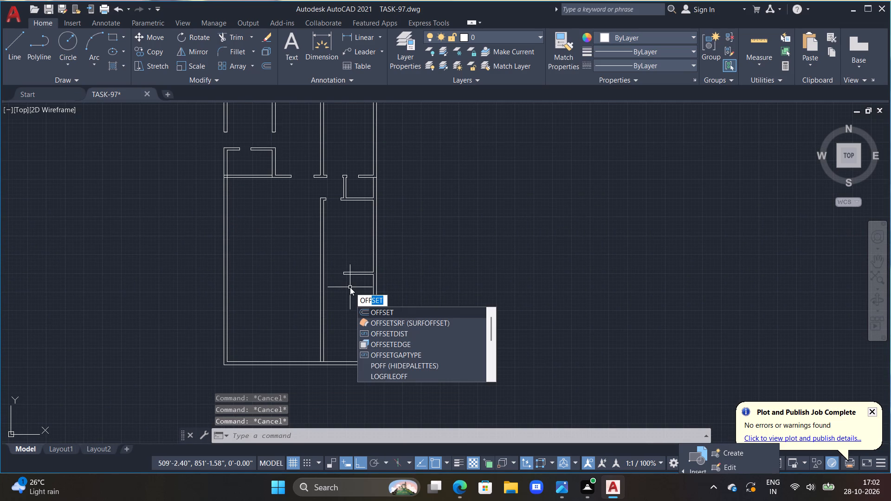
{"action": "key", "text": "space"}
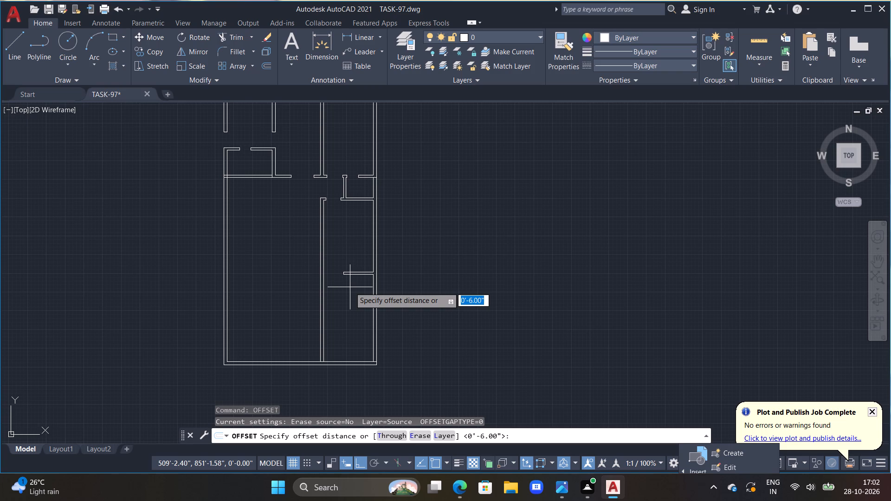
{"action": "type", "text": "5'"}
{"action": "key", "text": "Return"}
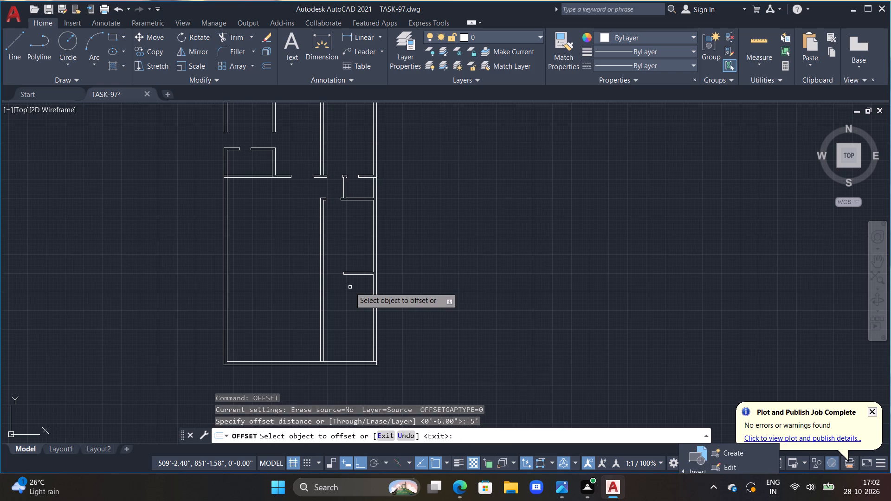
{"action": "left_click_drag", "start_coordinate": [351, 275], "coordinate": [352, 291]}
{"action": "double_click", "coordinate": [352, 322]}
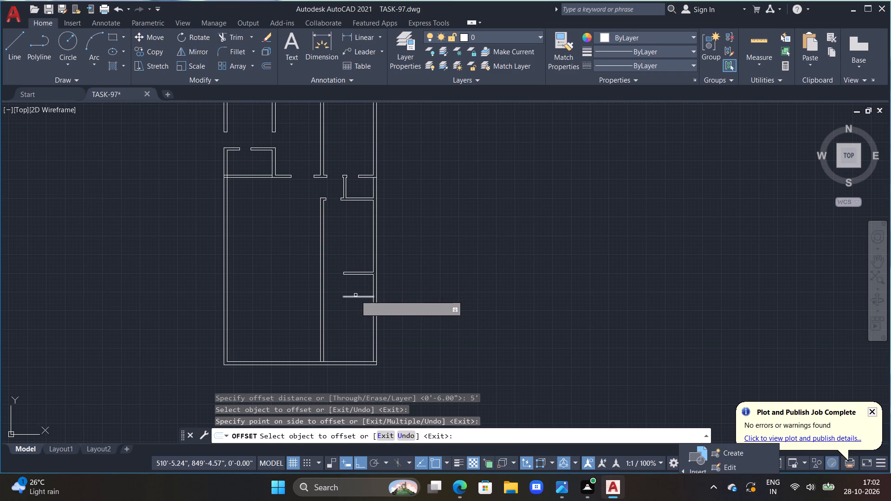
{"action": "left_click_drag", "start_coordinate": [356, 296], "coordinate": [357, 302]}
{"action": "type", "text": "9\""}
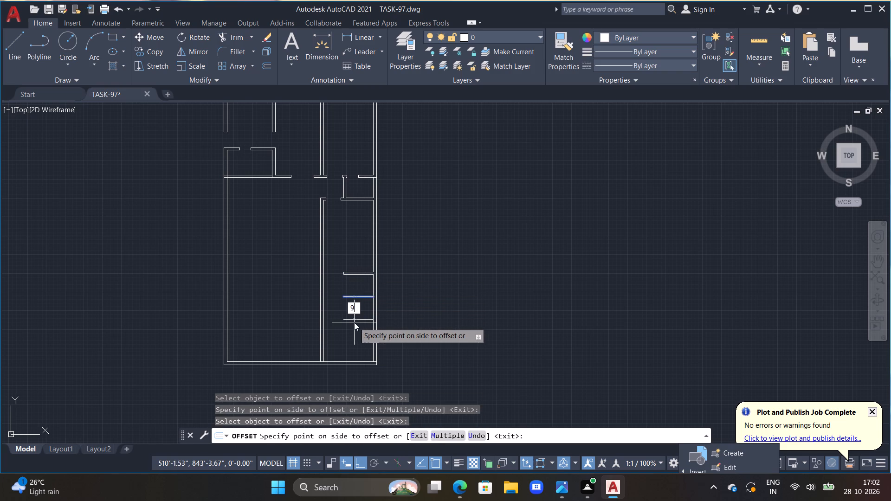
{"action": "key", "text": "Return"}
Offset the right wall's inner line 6' left, and offset that copy 6" further left to form a vertical partition.
{"action": "scroll", "coordinate": [354, 322], "scroll_direction": "up", "scroll_amount": 1}
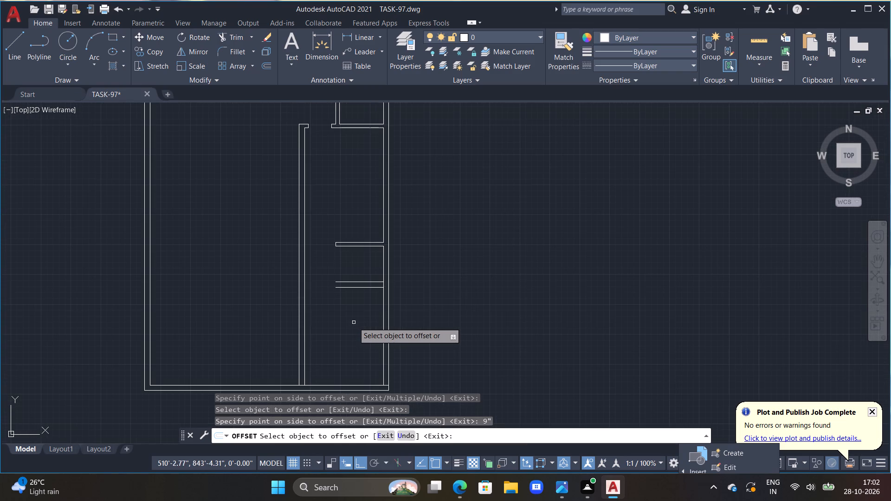
{"action": "left_click", "coordinate": [384, 270]}
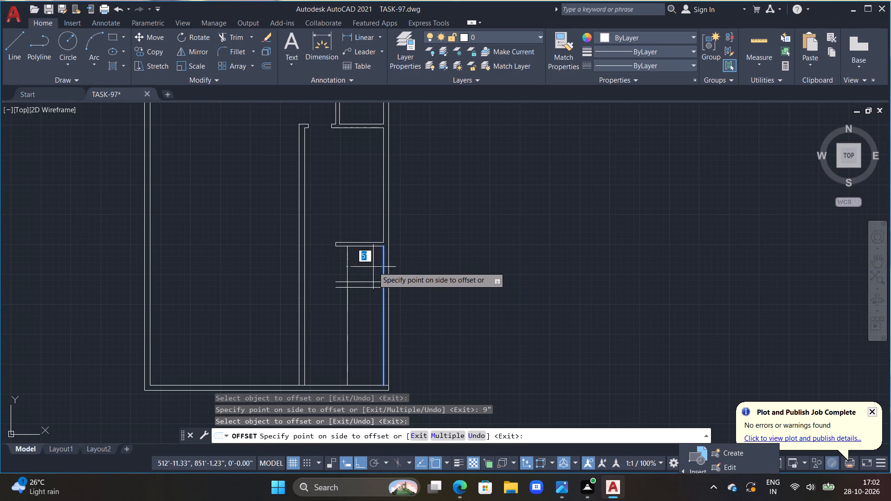
{"action": "type", "text": "6'"}
{"action": "key", "text": "Return"}
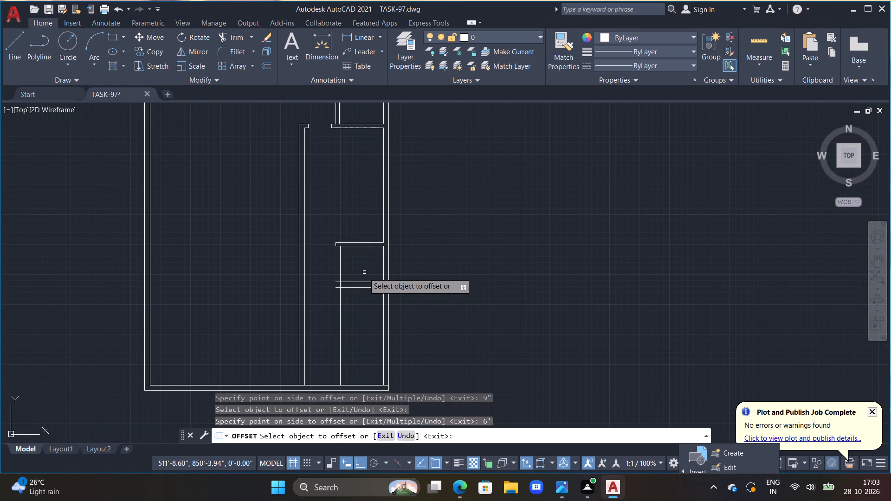
{"action": "left_click", "coordinate": [341, 257]}
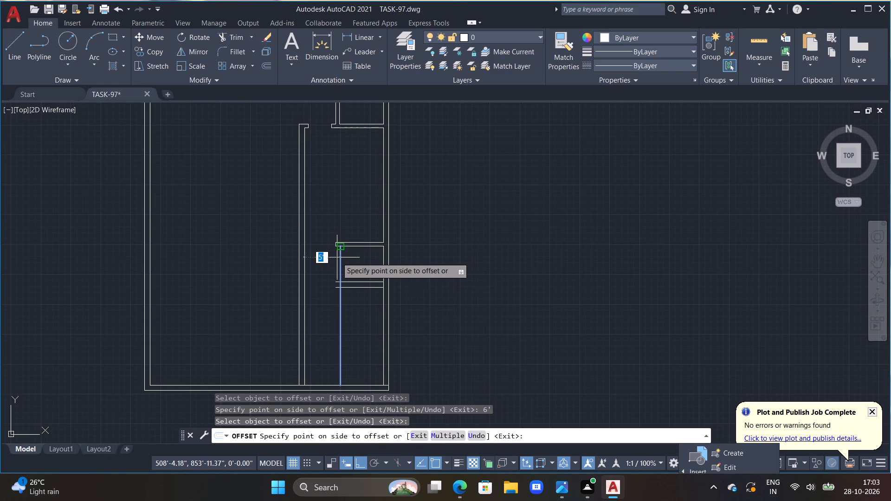
{"action": "type", "text": "6\""}
{"action": "key", "text": "Return"}
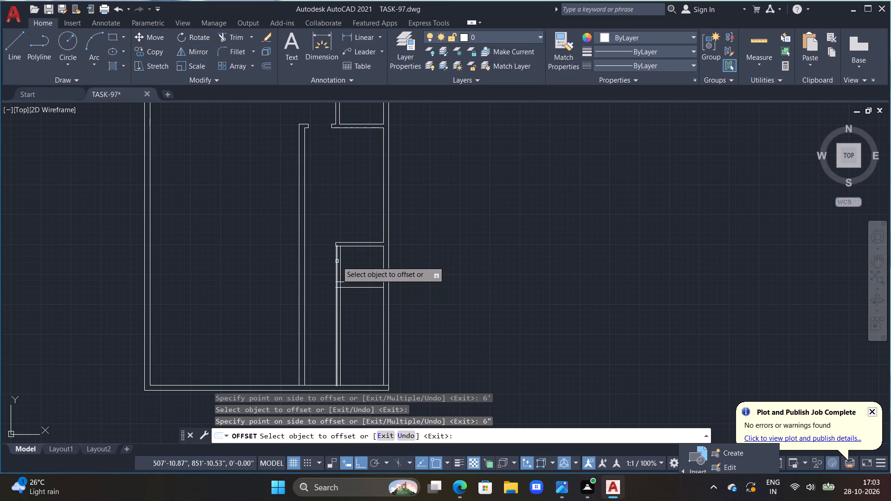
Trim the horizontal partition's bottom line between the new vertical partition's two lines to open the junction.
{"action": "scroll", "coordinate": [358, 286], "scroll_direction": "up", "scroll_amount": 2}
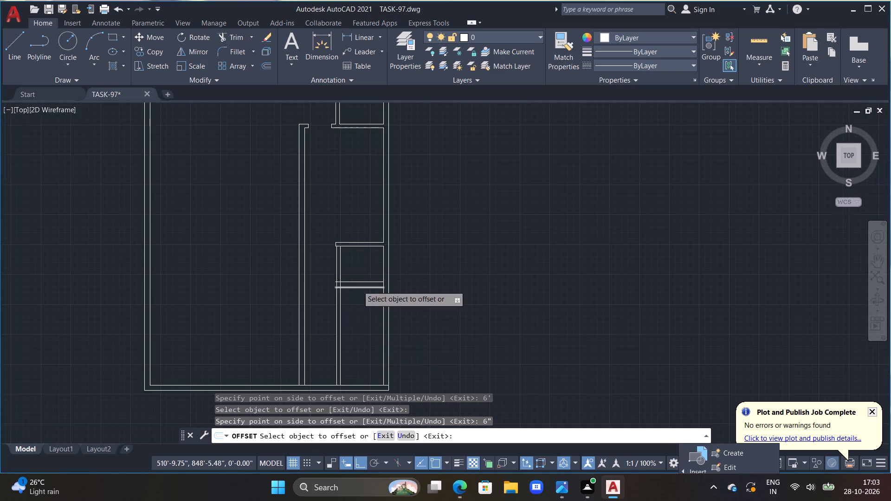
{"action": "key", "text": "Escape"}
{"action": "key", "text": "Escape"}
{"action": "type", "text": "TR"}
{"action": "key", "text": "space"}
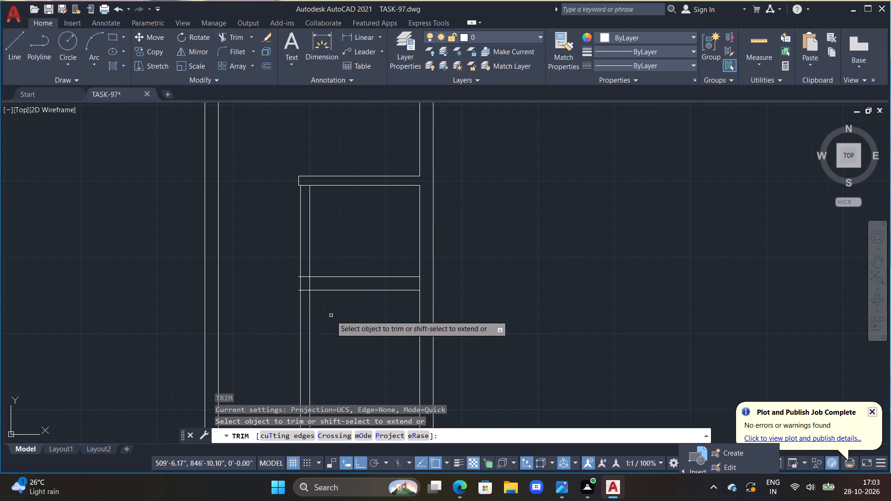
{"action": "middle_click_drag", "start_coordinate": [329, 321], "coordinate": [360, 286]}
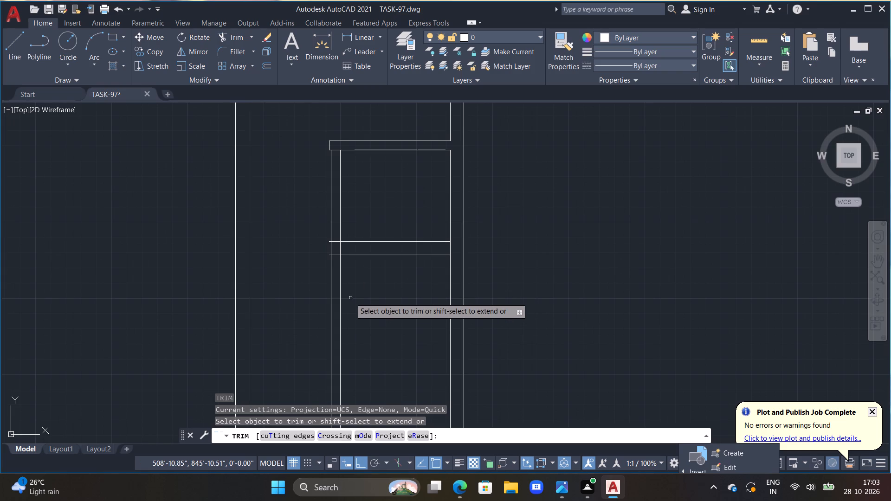
{"action": "scroll", "coordinate": [350, 298], "scroll_direction": "down", "scroll_amount": 1}
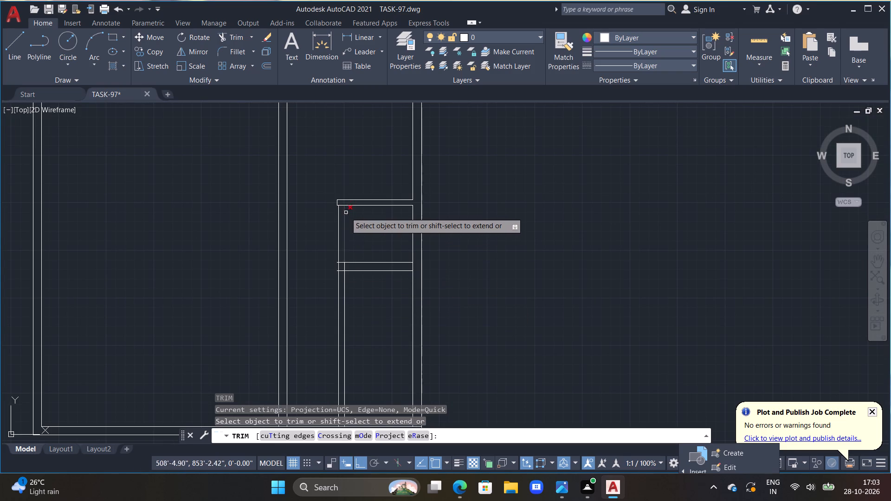
{"action": "scroll", "coordinate": [338, 206], "scroll_direction": "up", "scroll_amount": 2}
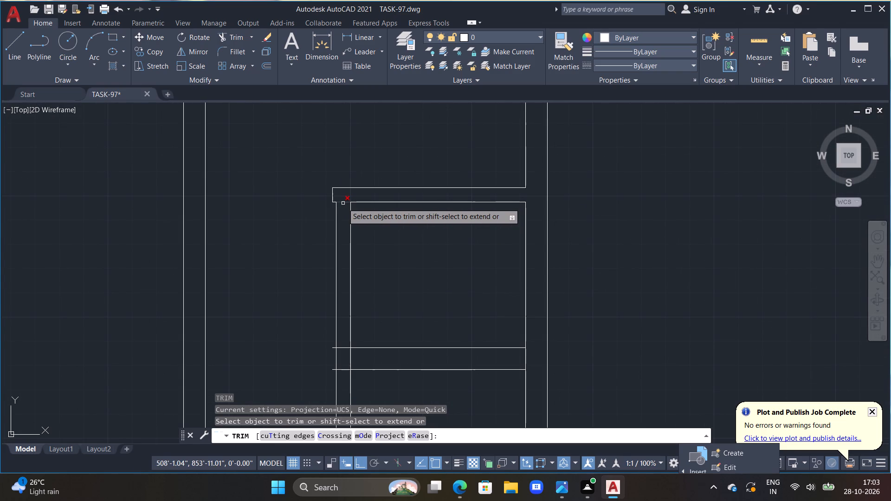
{"action": "double_click", "coordinate": [343, 203]}
Trim the ends of both 9" wall lines that overhang the vertical partition's left line.
{"action": "middle_click_drag", "start_coordinate": [411, 259], "coordinate": [416, 214]}
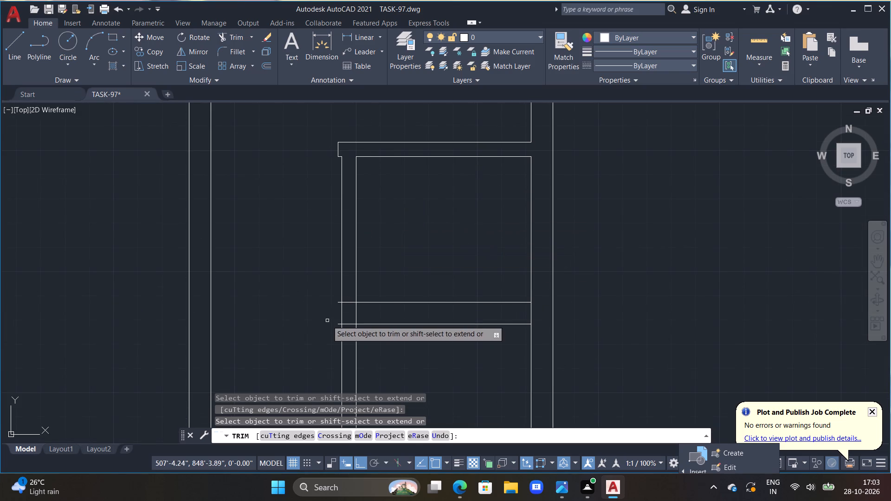
{"action": "left_click", "coordinate": [337, 302]}
{"action": "left_click_drag", "start_coordinate": [337, 302], "coordinate": [339, 315]}
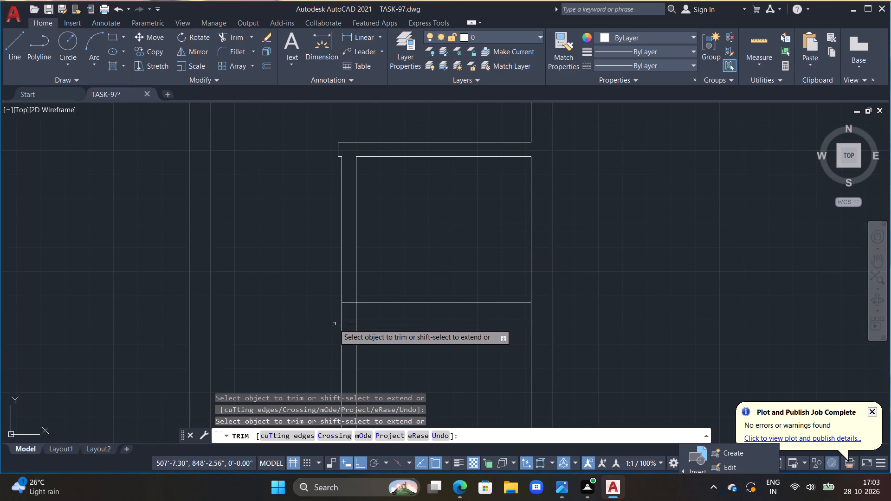
{"action": "left_click_drag", "start_coordinate": [332, 323], "coordinate": [326, 324]}
{"action": "triple_click", "coordinate": [334, 333]}
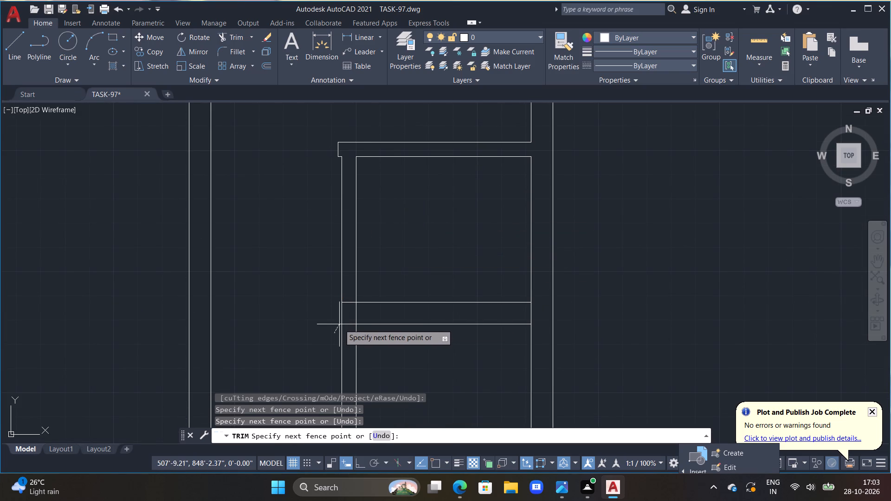
{"action": "left_click", "coordinate": [339, 324]}
{"action": "left_click", "coordinate": [338, 324]}
{"action": "left_click_drag", "start_coordinate": [338, 324], "coordinate": [333, 325]}
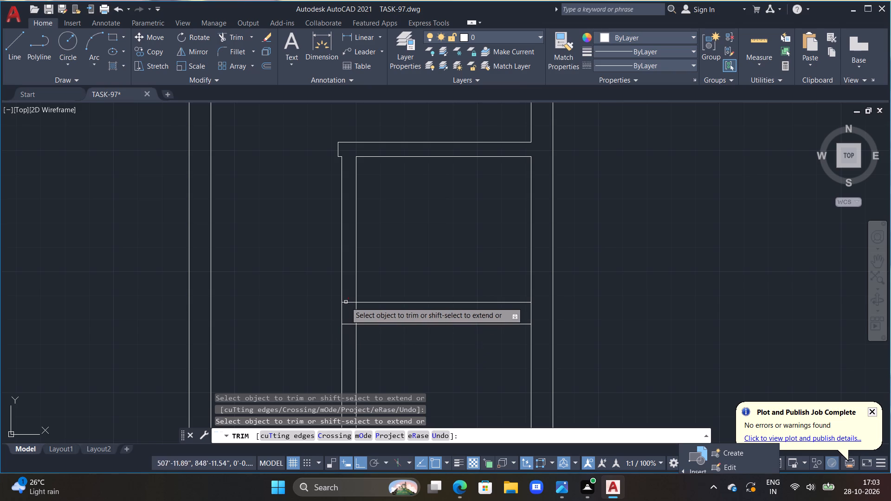
Trim the 9" wall's upper line and the vertical partition's right line inside their shared corner.
{"action": "left_click_drag", "start_coordinate": [348, 302], "coordinate": [351, 308]}
{"action": "left_click", "coordinate": [356, 312]}
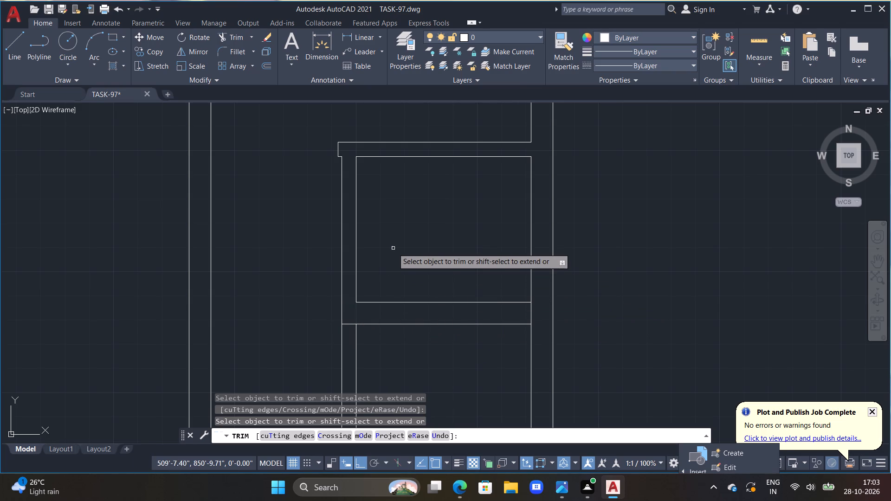
{"action": "key", "text": "Escape"}
{"action": "key", "text": "Escape"}
{"action": "key", "text": "Escape"}
{"action": "key", "text": "Escape"}
{"action": "key", "text": "Escape"}
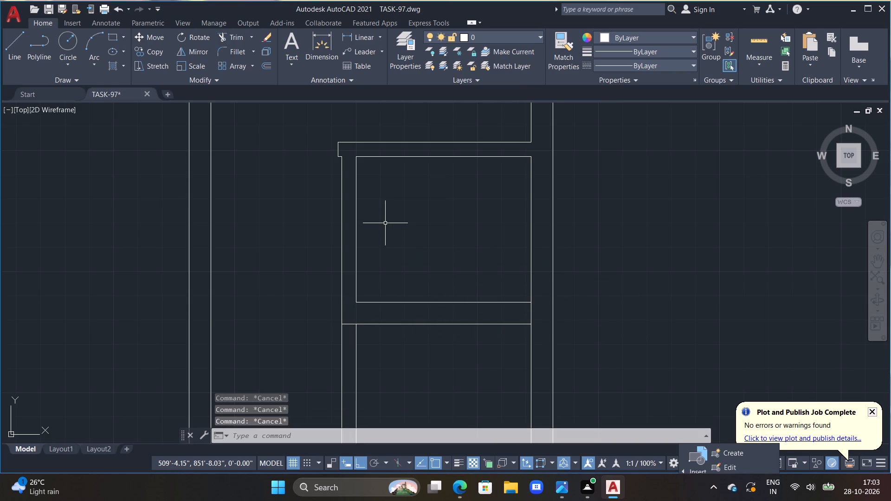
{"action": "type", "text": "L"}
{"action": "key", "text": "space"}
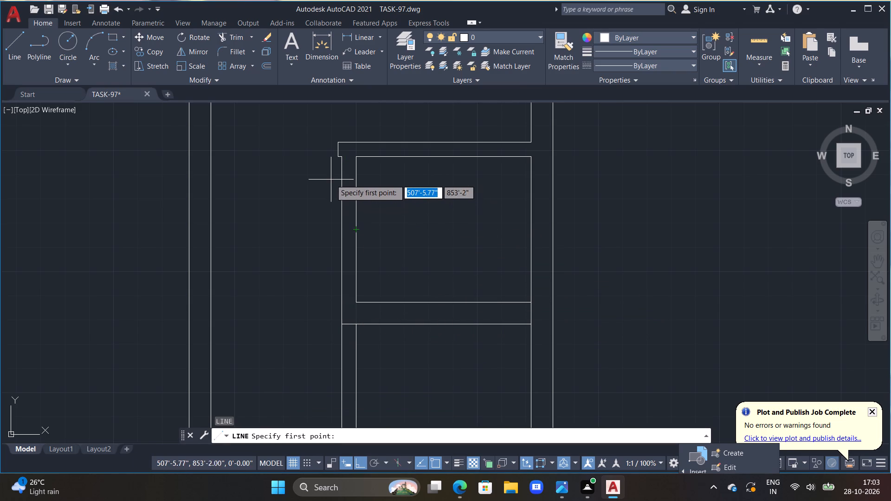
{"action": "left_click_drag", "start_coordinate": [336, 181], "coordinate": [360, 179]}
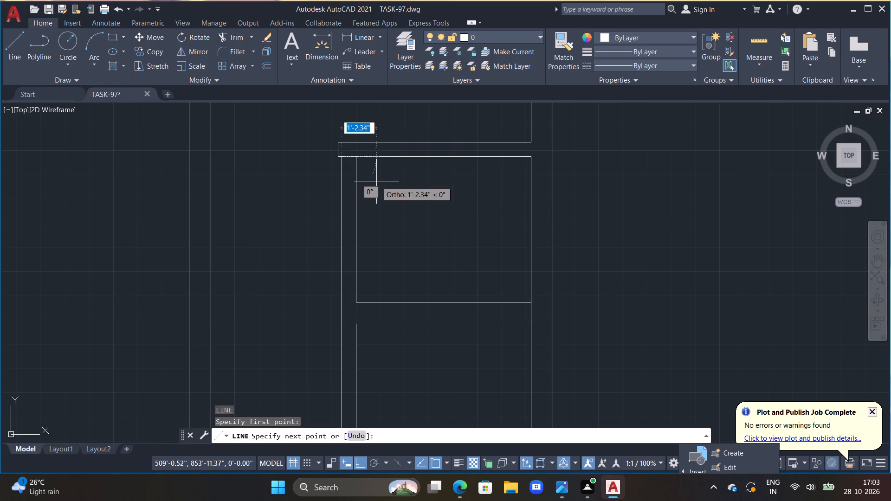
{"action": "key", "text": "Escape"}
Draw a short horizontal line across the vertical partition, just below the small lower right room's top partition.
{"action": "type", "text": "L"}
{"action": "key", "text": "space"}
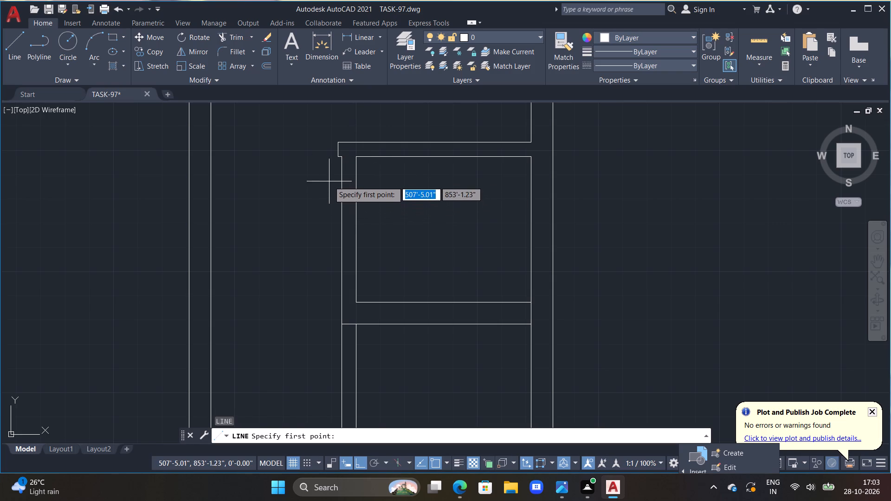
{"action": "left_click", "coordinate": [329, 177]}
{"action": "double_click", "coordinate": [380, 173]}
{"action": "key", "text": "Escape"}
Offset the short horizontal line 1'6" downward to mark the other edge of the door opening.
{"action": "type", "text": "OFF"}
{"action": "key", "text": "space"}
{"action": "type", "text": "1'6\""}
{"action": "key", "text": "Return"}
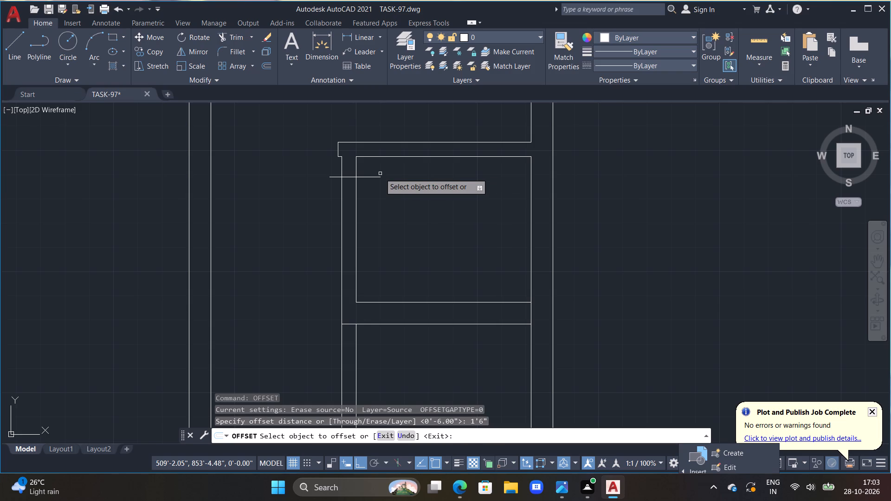
{"action": "double_click", "coordinate": [375, 177]}
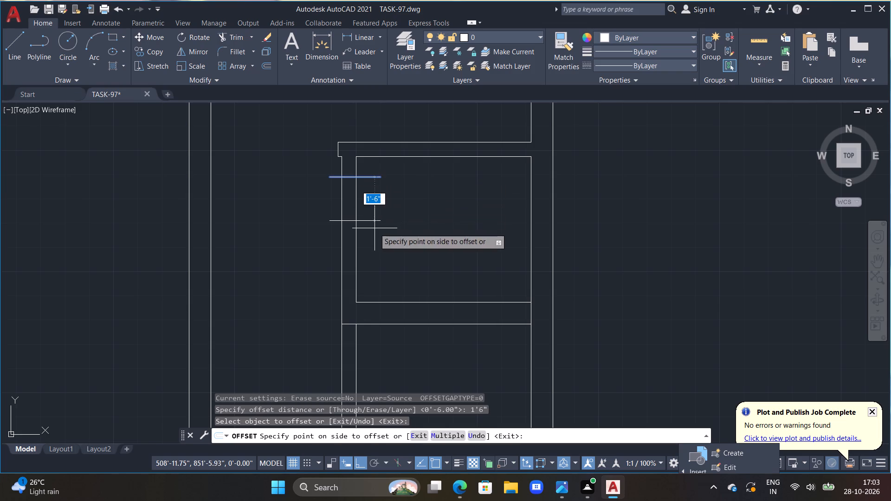
{"action": "left_click", "coordinate": [374, 228]}
{"action": "key", "text": "Escape"}
Trim the vertical partition between the two short lines and their overhanging ends to form the door opening.
{"action": "type", "text": "TR"}
{"action": "key", "text": "space"}
{"action": "left_click_drag", "start_coordinate": [367, 173], "coordinate": [365, 186]}
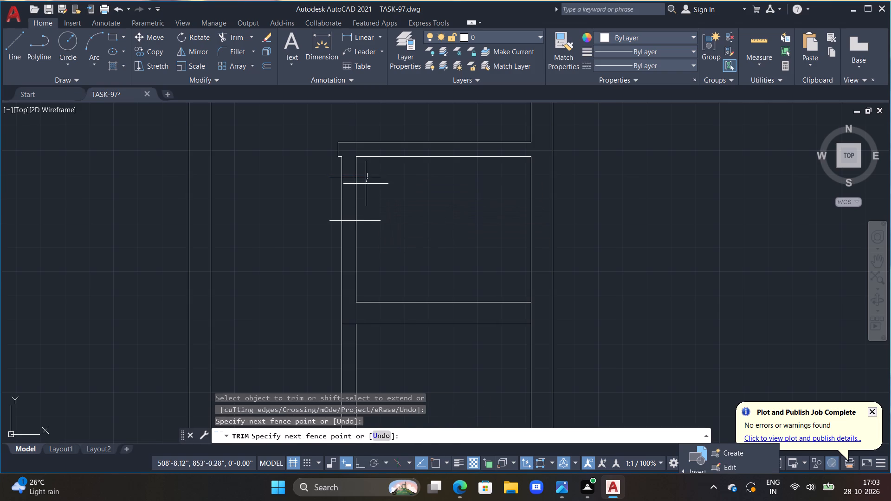
{"action": "left_click_drag", "start_coordinate": [365, 186], "coordinate": [332, 206]}
{"action": "left_click_drag", "start_coordinate": [332, 173], "coordinate": [331, 214]}
{"action": "left_click_drag", "start_coordinate": [331, 216], "coordinate": [329, 225]}
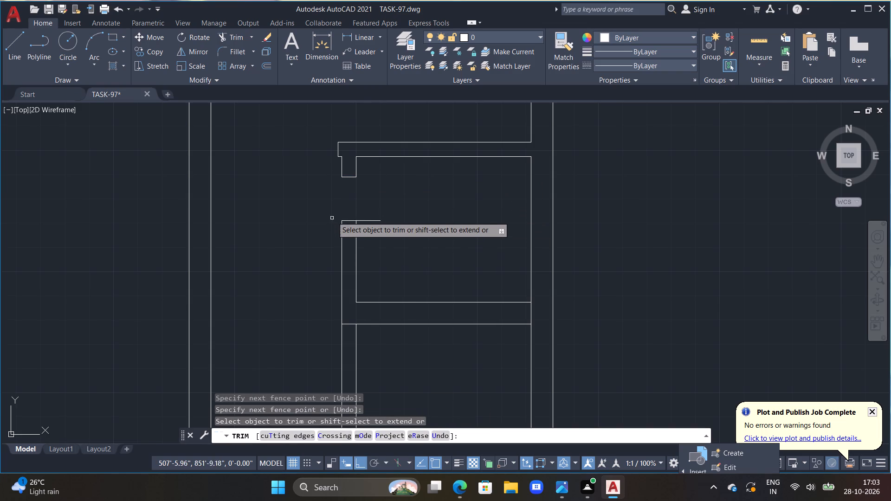
{"action": "left_click", "coordinate": [357, 210]}
{"action": "left_click_drag", "start_coordinate": [358, 211], "coordinate": [374, 231]}
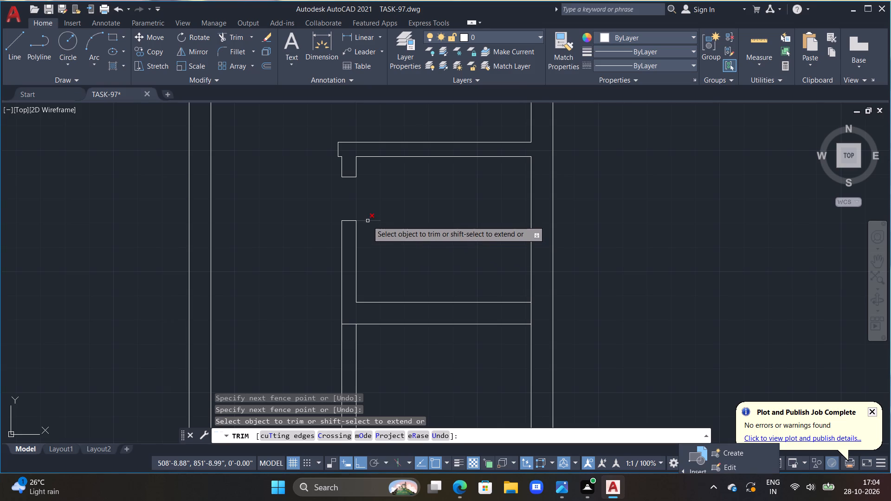
{"action": "left_click", "coordinate": [368, 221]}
Trim away both lines of the vertical partition below the small lower right room's 9" bottom wall.
{"action": "scroll", "coordinate": [387, 228], "scroll_direction": "down", "scroll_amount": 3}
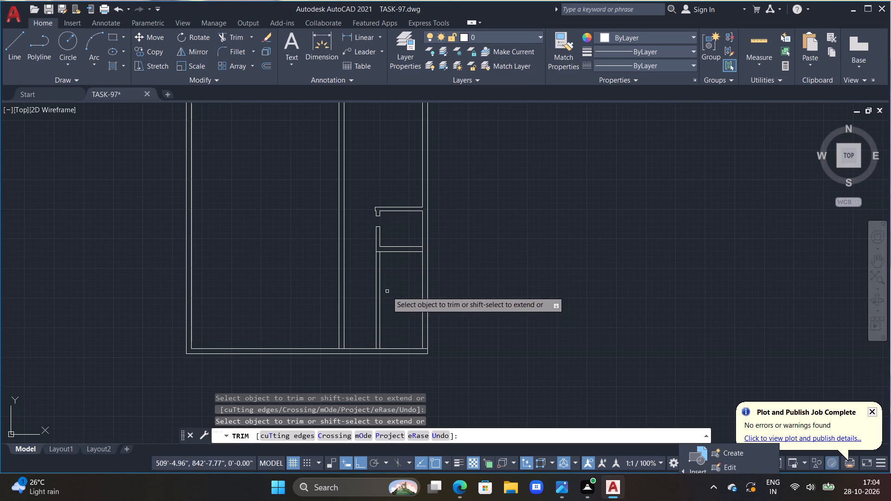
{"action": "middle_click_drag", "start_coordinate": [386, 285], "coordinate": [407, 254]}
{"action": "middle_click_drag", "start_coordinate": [407, 254], "coordinate": [421, 305]}
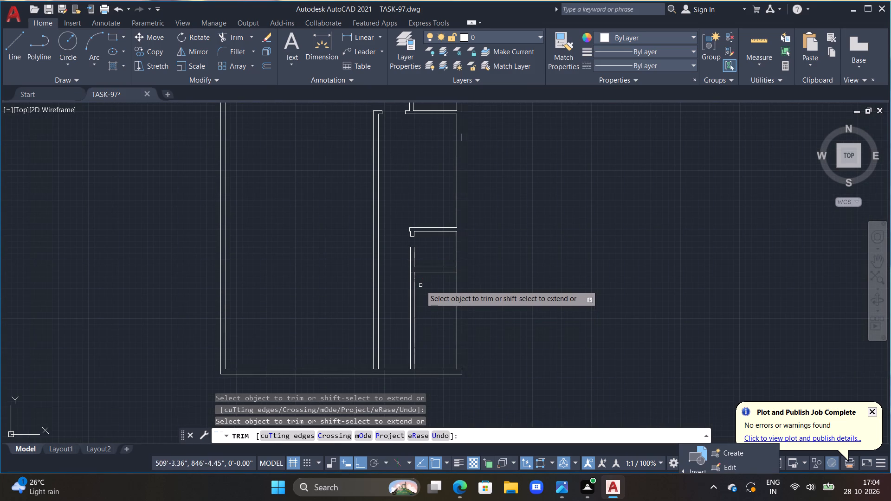
{"action": "double_click", "coordinate": [420, 285]}
{"action": "left_click", "coordinate": [416, 287]}
{"action": "left_click_drag", "start_coordinate": [414, 288], "coordinate": [407, 292]}
{"action": "left_click_drag", "start_coordinate": [407, 291], "coordinate": [417, 293]}
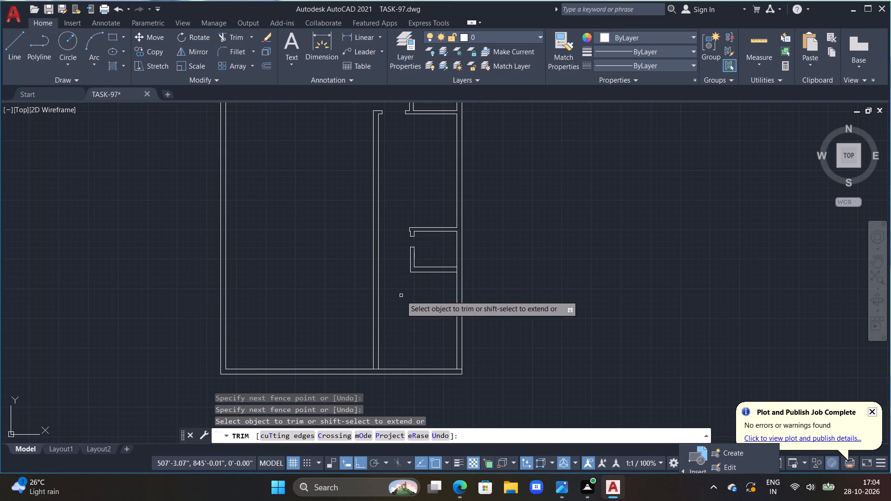
{"action": "key", "text": "Escape"}
{"action": "key", "text": "Escape"}
{"action": "key", "text": "Escape"}
{"action": "scroll", "coordinate": [382, 269], "scroll_direction": "up", "scroll_amount": 3}
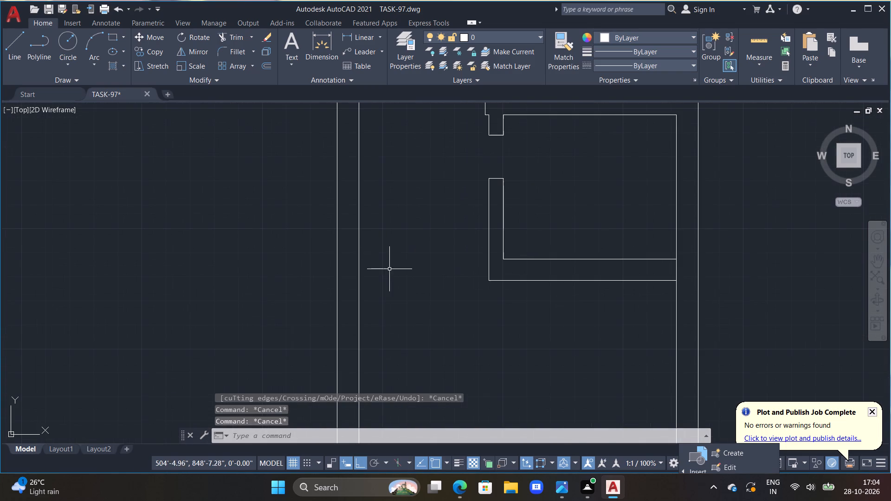
{"action": "key", "text": "Escape"}
Draw a horizontal line from the left end of the 9" wall's lower line to beyond the left outer wall.
{"action": "scroll", "coordinate": [394, 289], "scroll_direction": "down", "scroll_amount": 4}
{"action": "scroll", "coordinate": [403, 303], "scroll_direction": "up", "scroll_amount": 1}
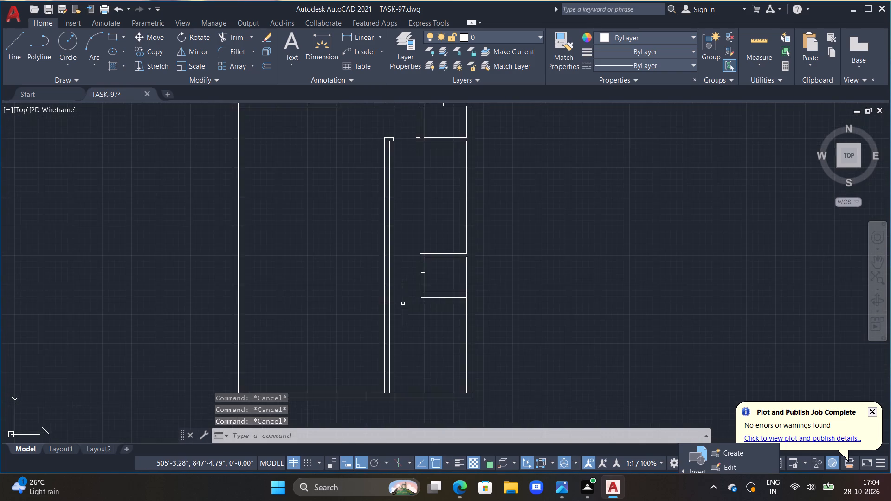
{"action": "middle_click_drag", "start_coordinate": [407, 303], "coordinate": [450, 272]}
{"action": "type", "text": "L"}
{"action": "key", "text": "space"}
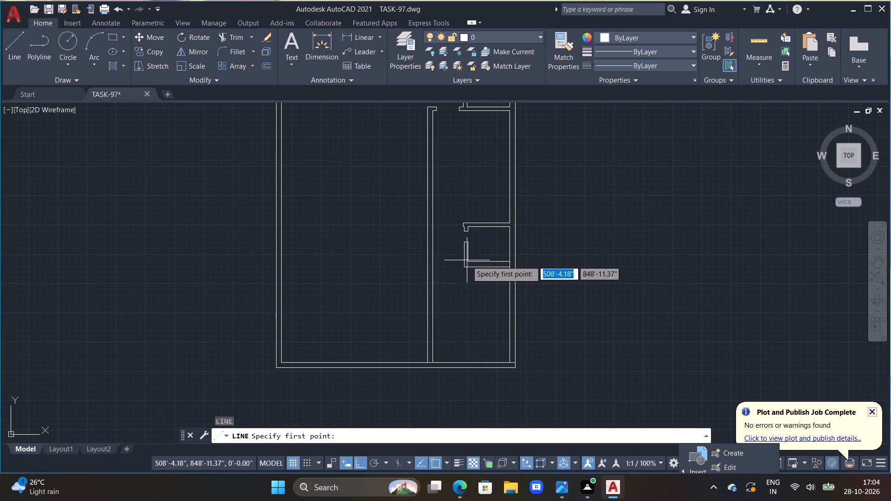
{"action": "left_click", "coordinate": [464, 268]}
{"action": "left_click_drag", "start_coordinate": [463, 269], "coordinate": [430, 272]}
{"action": "left_click", "coordinate": [244, 284]}
{"action": "key", "text": "Escape"}
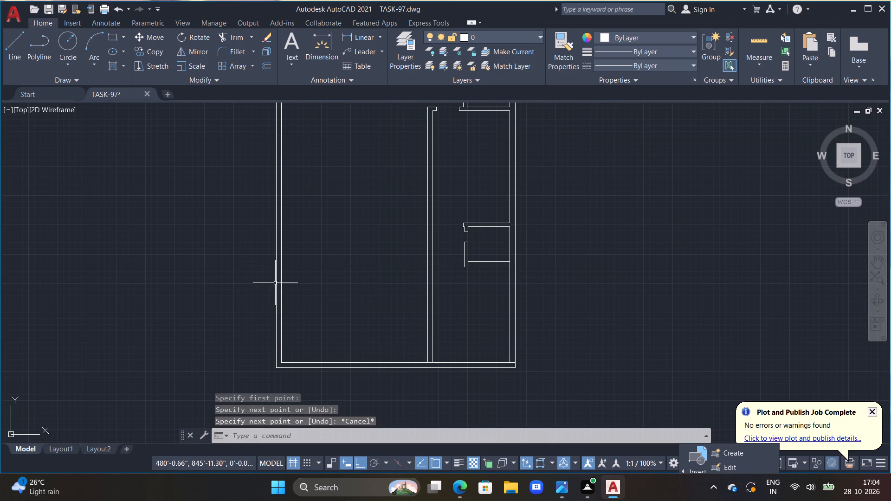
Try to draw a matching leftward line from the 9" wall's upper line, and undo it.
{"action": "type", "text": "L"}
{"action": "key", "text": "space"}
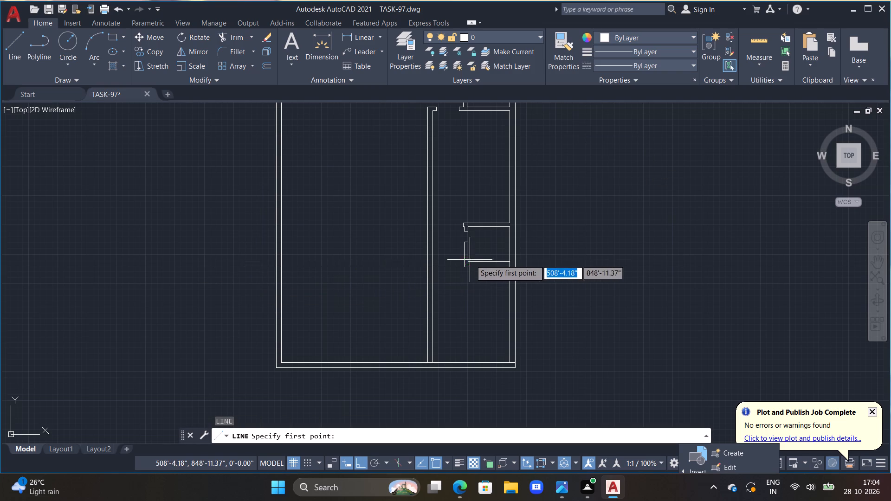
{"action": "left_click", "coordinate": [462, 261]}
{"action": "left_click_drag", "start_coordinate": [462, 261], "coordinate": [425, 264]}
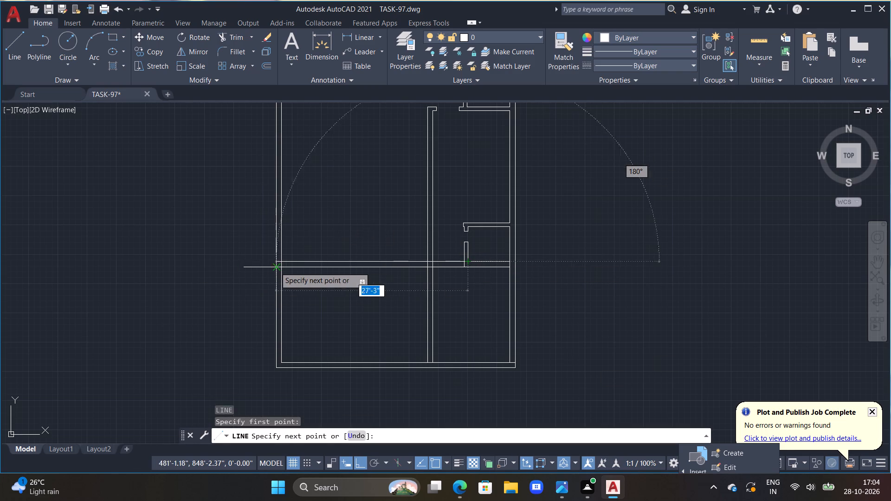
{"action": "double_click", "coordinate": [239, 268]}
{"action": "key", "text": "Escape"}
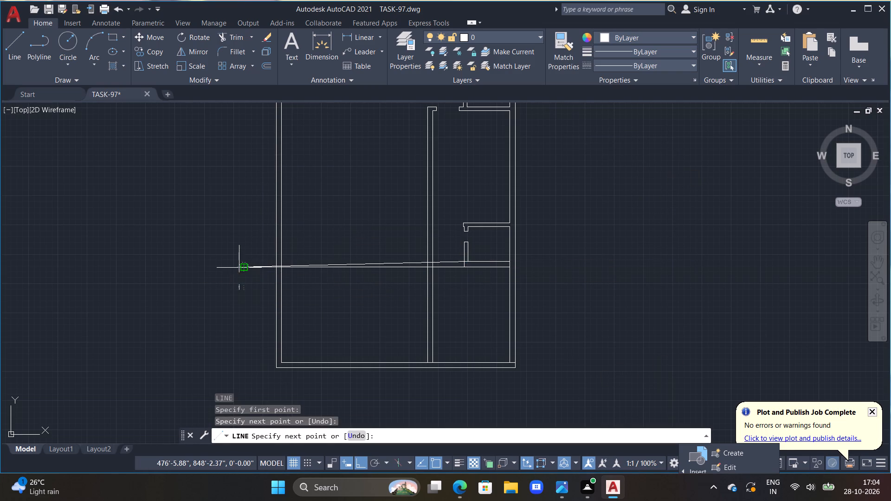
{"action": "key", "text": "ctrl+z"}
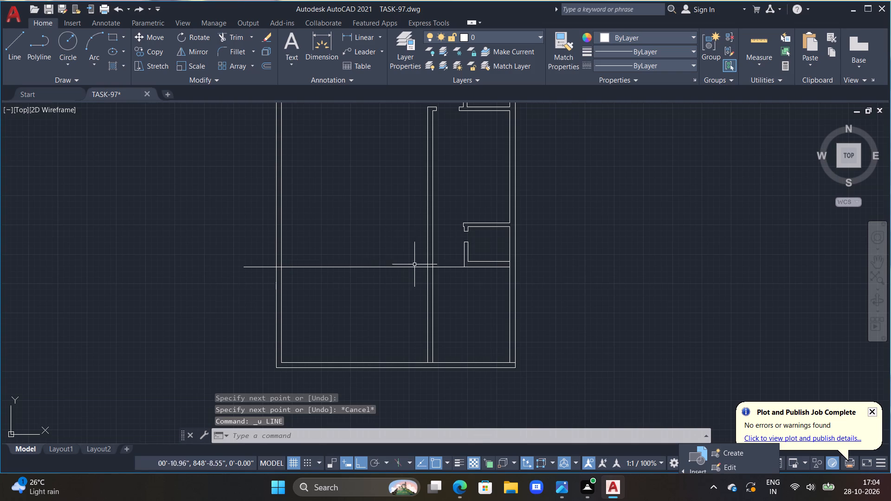
Draw a horizontal line level with the 9" wall's upper line, from the long vertical wall's left line to beyond the left outer wall.
{"action": "type", "text": "L"}
{"action": "key", "text": "space"}
{"action": "scroll", "coordinate": [412, 268], "scroll_direction": "up", "scroll_amount": 2}
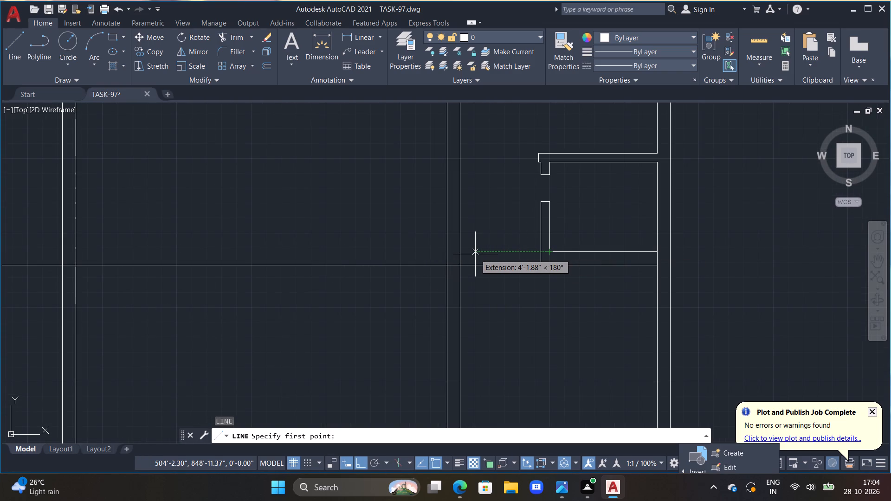
{"action": "left_click", "coordinate": [445, 252]}
{"action": "left_click_drag", "start_coordinate": [445, 252], "coordinate": [414, 253]}
{"action": "middle_click_drag", "start_coordinate": [209, 254], "coordinate": [326, 237]}
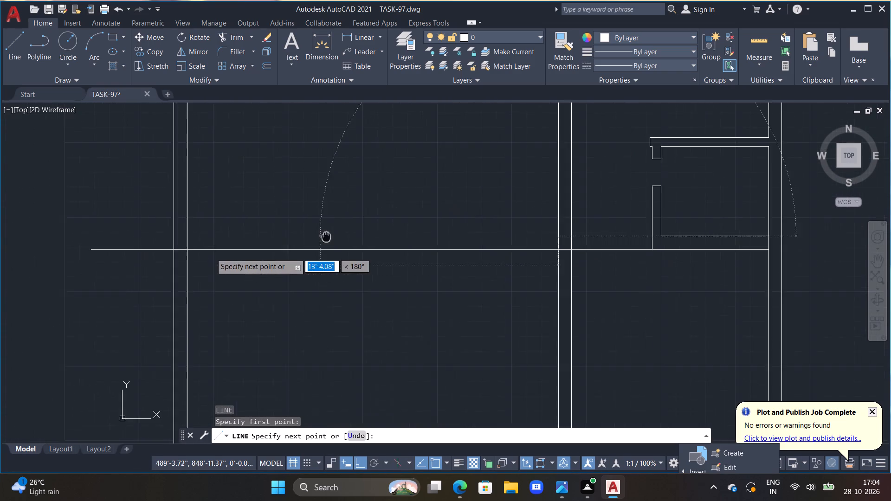
{"action": "middle_click_drag", "start_coordinate": [326, 237], "coordinate": [330, 236]}
{"action": "left_click", "coordinate": [105, 232]}
{"action": "key", "text": "Escape"}
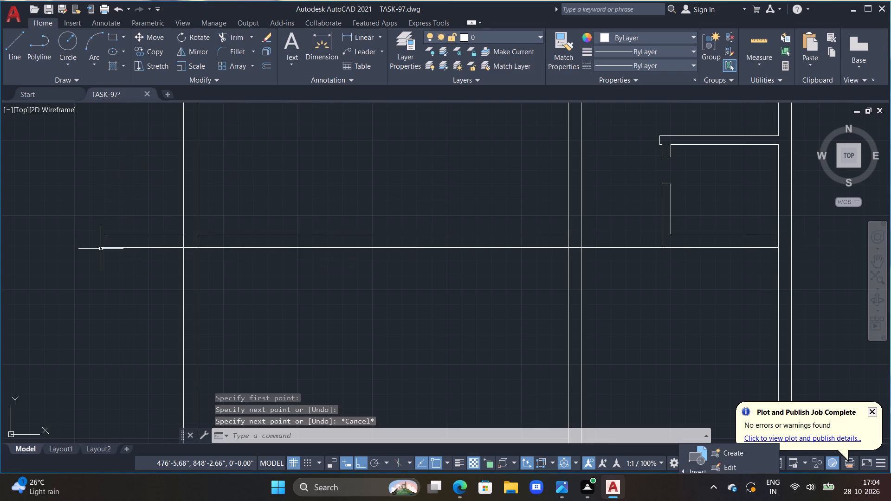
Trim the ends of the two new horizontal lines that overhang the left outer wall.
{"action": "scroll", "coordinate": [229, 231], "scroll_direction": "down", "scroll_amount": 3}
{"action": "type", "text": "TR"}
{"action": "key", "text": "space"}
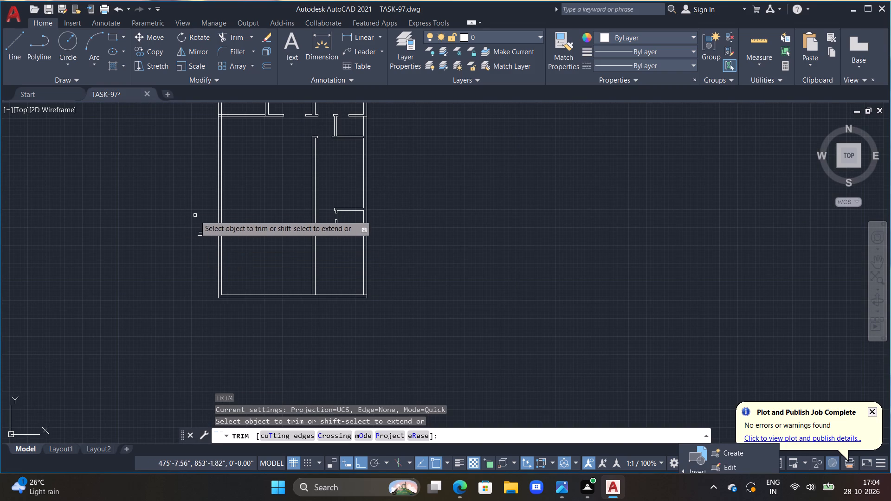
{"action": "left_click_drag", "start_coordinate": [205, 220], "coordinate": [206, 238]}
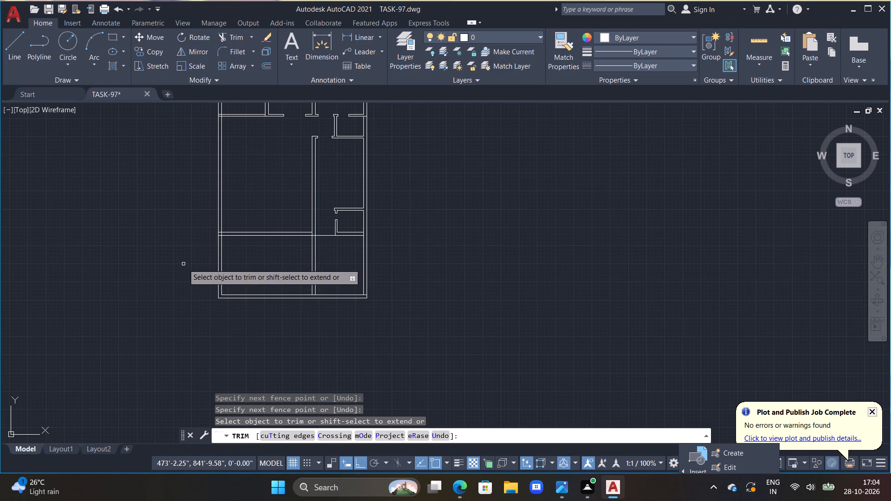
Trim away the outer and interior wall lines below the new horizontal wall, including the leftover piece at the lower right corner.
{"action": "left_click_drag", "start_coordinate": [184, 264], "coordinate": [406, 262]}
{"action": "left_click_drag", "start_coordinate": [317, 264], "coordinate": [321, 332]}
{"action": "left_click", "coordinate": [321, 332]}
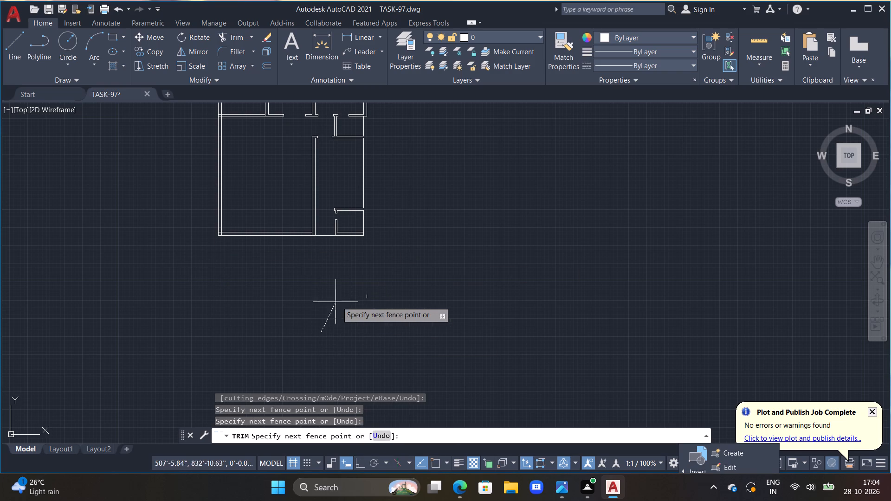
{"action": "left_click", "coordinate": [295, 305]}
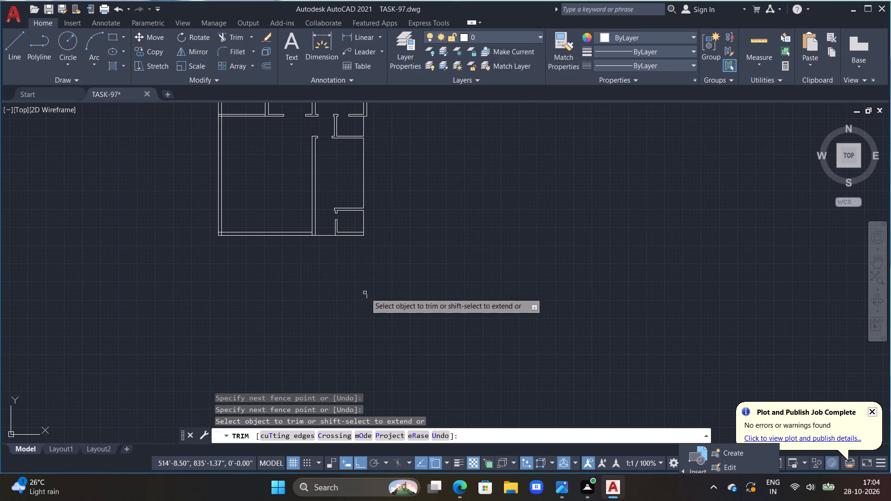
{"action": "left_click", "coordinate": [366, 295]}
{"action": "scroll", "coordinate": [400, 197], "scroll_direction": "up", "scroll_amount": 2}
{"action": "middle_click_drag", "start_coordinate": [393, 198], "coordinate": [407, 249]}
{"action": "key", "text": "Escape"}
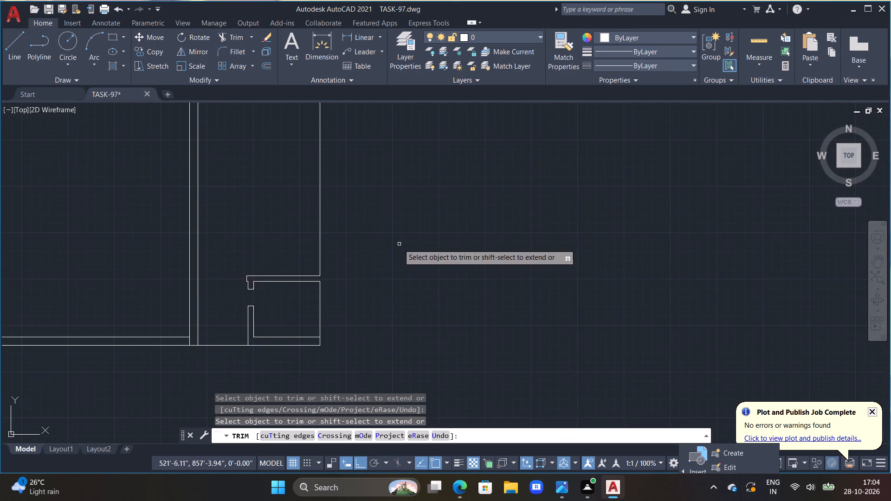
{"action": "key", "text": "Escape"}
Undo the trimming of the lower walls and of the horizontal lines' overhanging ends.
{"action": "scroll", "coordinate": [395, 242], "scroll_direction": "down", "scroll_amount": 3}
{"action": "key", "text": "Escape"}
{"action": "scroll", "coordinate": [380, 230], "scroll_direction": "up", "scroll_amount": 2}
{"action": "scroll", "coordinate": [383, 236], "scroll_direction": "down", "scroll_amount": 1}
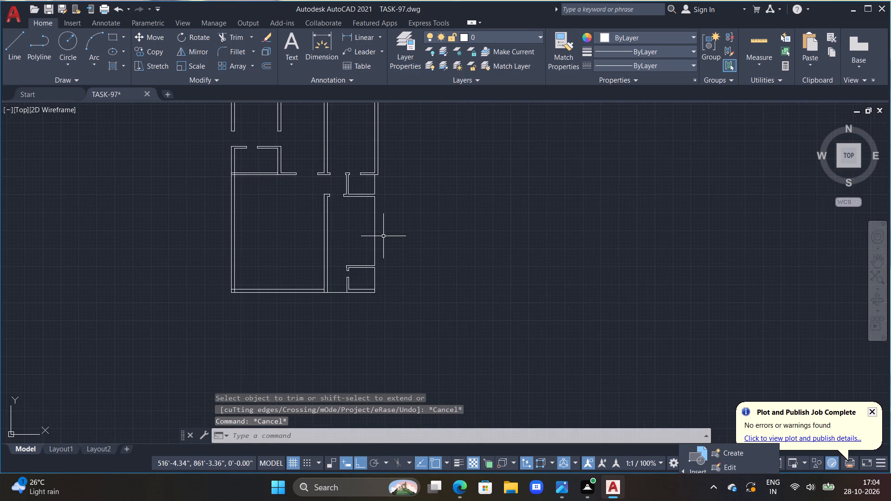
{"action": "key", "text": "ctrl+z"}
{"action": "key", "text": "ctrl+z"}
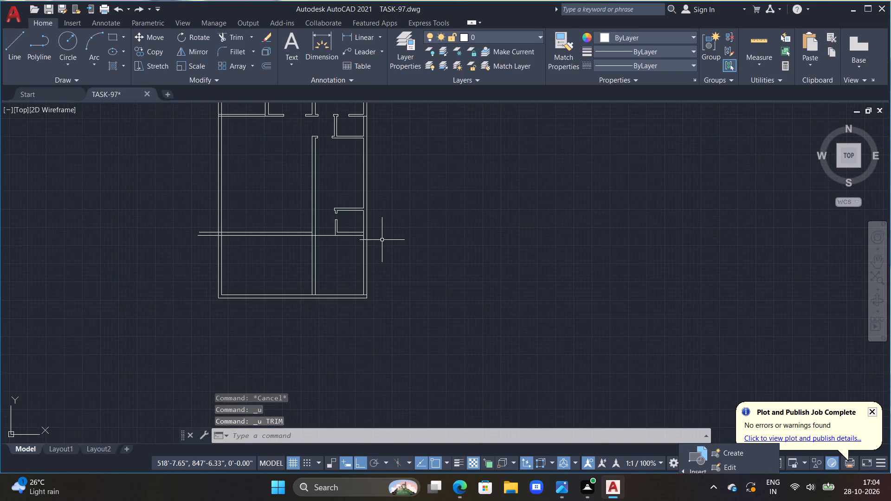
Extend the right wall's inner line down to the bottom wall's outer line.
{"action": "scroll", "coordinate": [376, 293], "scroll_direction": "up", "scroll_amount": 2}
{"action": "key", "text": "Escape"}
{"action": "key", "text": "Escape"}
{"action": "type", "text": "EX"}
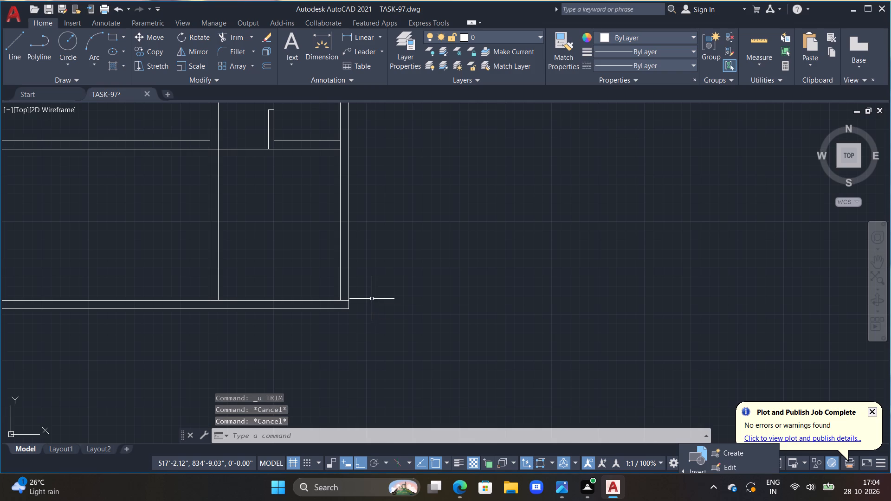
{"action": "key", "text": "space"}
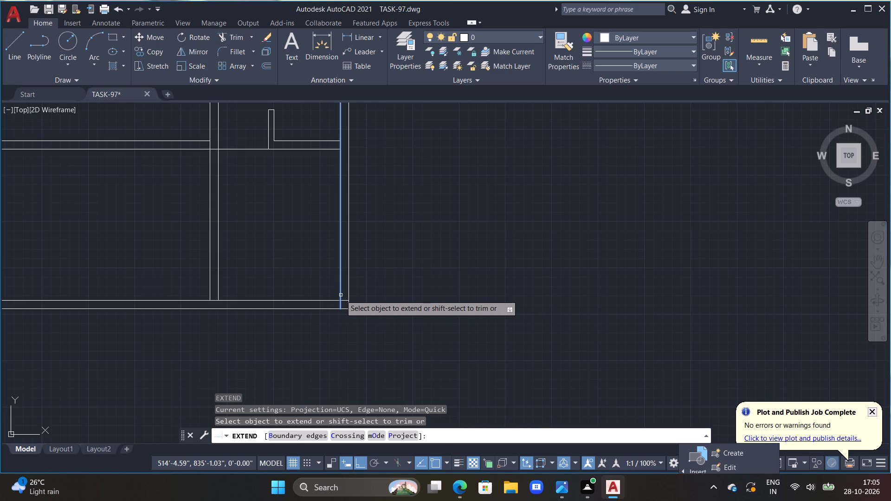
{"action": "double_click", "coordinate": [341, 292]}
{"action": "scroll", "coordinate": [392, 214], "scroll_direction": "down", "scroll_amount": 2}
{"action": "middle_click_drag", "start_coordinate": [367, 285], "coordinate": [400, 369]}
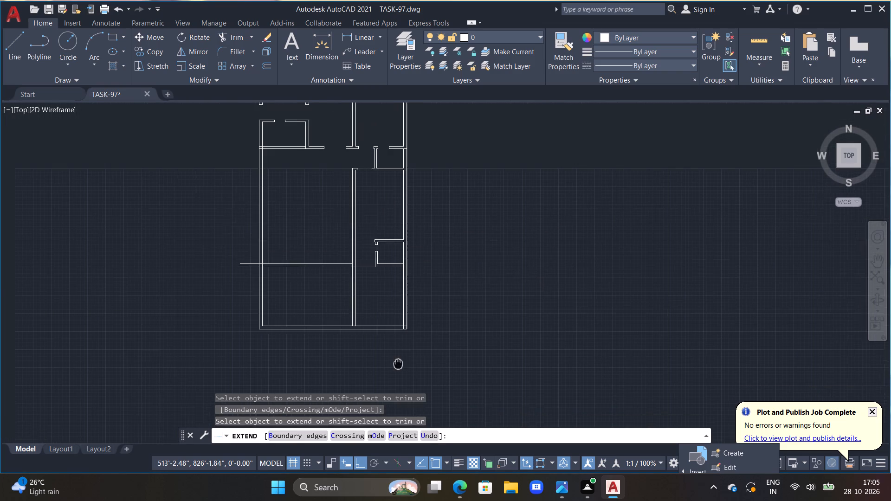
{"action": "middle_click_drag", "start_coordinate": [400, 369], "coordinate": [401, 374]}
{"action": "key", "text": "Escape"}
{"action": "key", "text": "Escape"}
{"action": "key", "text": "Escape"}
Trim the ends of both new horizontal lines that overhang the left outer wall.
{"action": "type", "text": "TR"}
{"action": "key", "text": "space"}
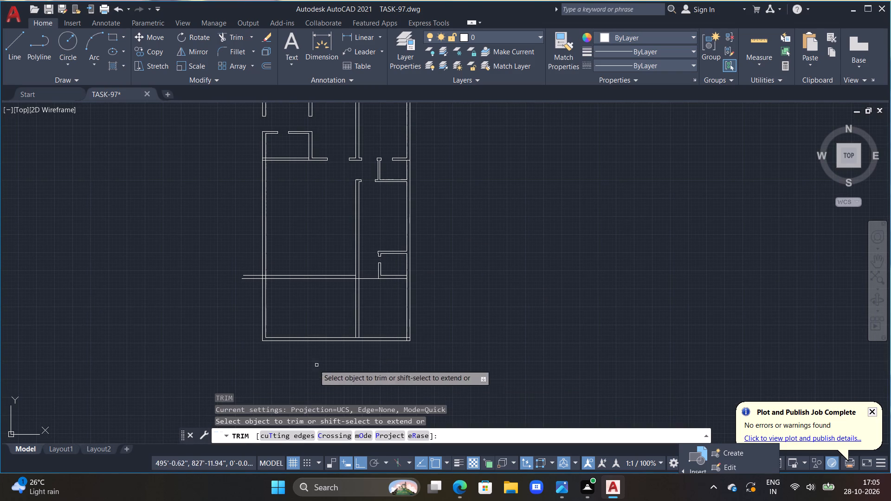
{"action": "left_click_drag", "start_coordinate": [251, 270], "coordinate": [247, 299]}
{"action": "left_click", "coordinate": [245, 302]}
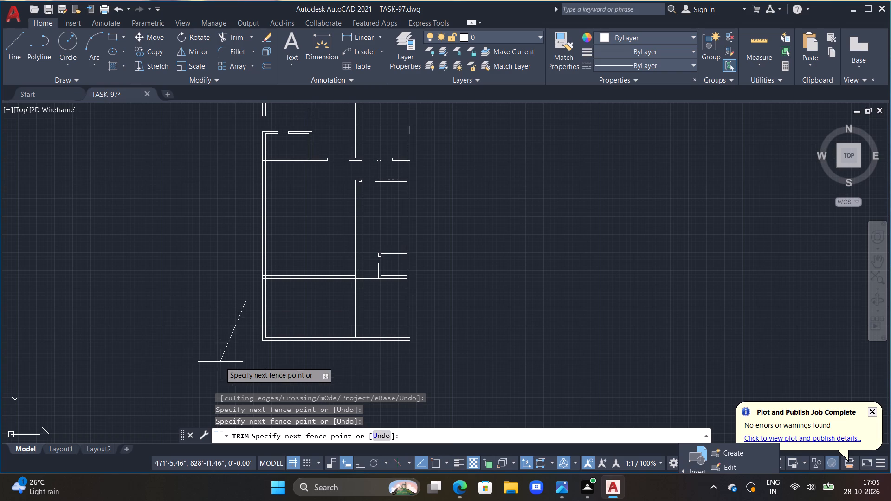
{"action": "left_click", "coordinate": [220, 362]}
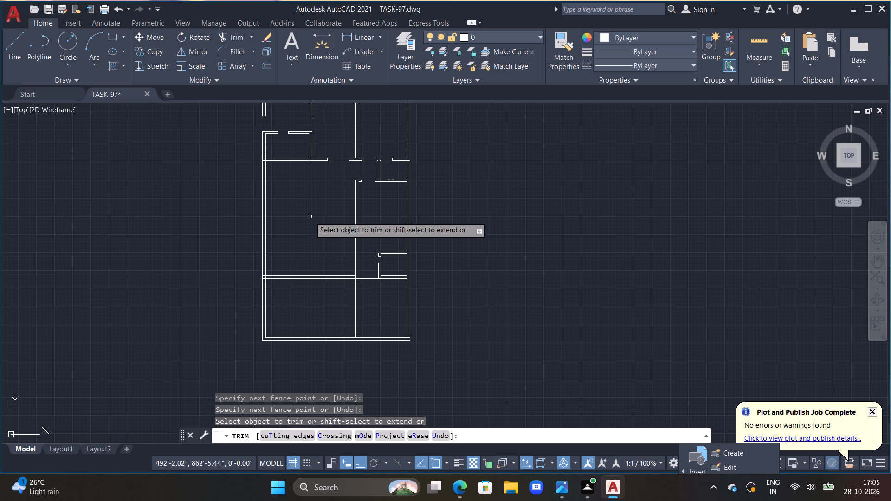
Offset the lower line of the horizontal wall beneath the upper-left small room 16' downward.
{"action": "scroll", "coordinate": [271, 135], "scroll_direction": "up", "scroll_amount": 3}
{"action": "middle_click_drag", "start_coordinate": [279, 163], "coordinate": [298, 239]}
{"action": "scroll", "coordinate": [298, 239], "scroll_direction": "up", "scroll_amount": 1}
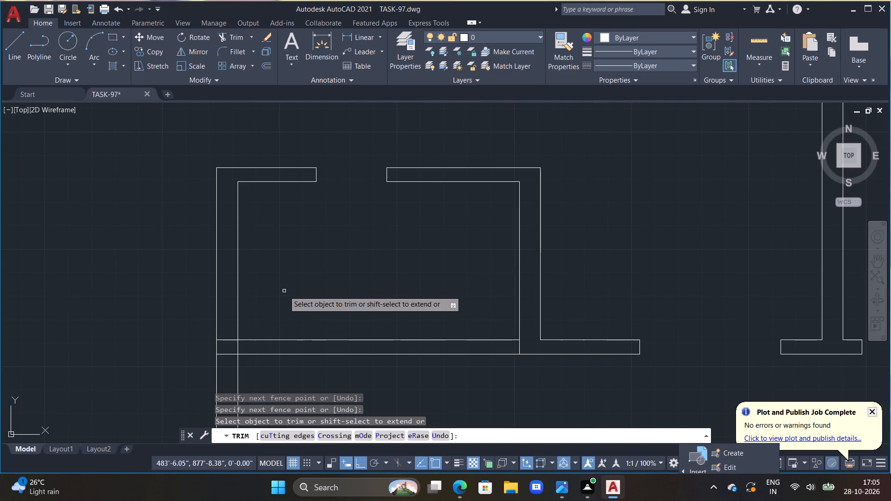
{"action": "middle_click_drag", "start_coordinate": [315, 314], "coordinate": [283, 197]}
{"action": "scroll", "coordinate": [328, 310], "scroll_direction": "down", "scroll_amount": 1}
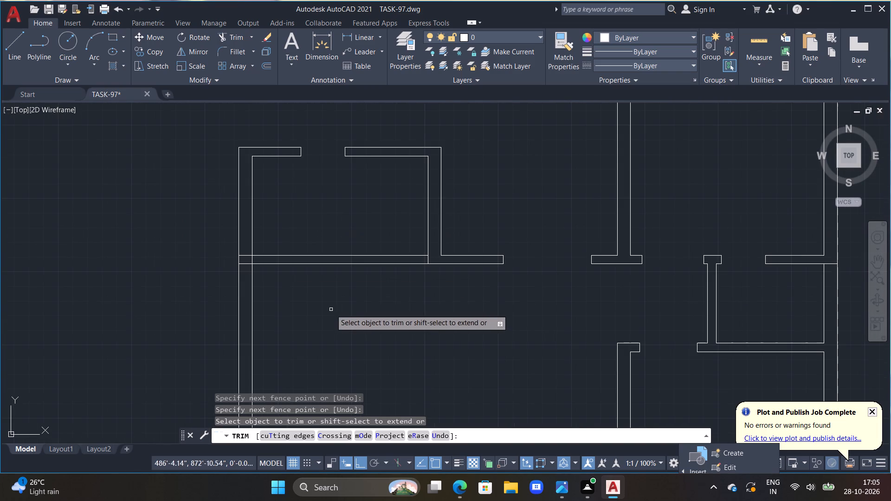
{"action": "middle_click_drag", "start_coordinate": [432, 332], "coordinate": [431, 278]}
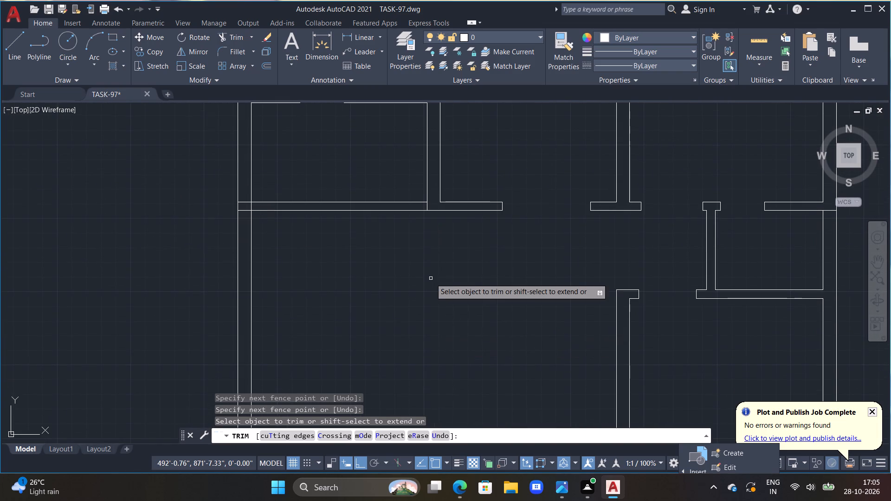
{"action": "middle_click_drag", "start_coordinate": [420, 283], "coordinate": [417, 258]}
{"action": "key", "text": "Escape"}
{"action": "key", "text": "Escape"}
{"action": "key", "text": "Escape"}
{"action": "key", "text": "Escape"}
{"action": "key", "text": "Escape"}
{"action": "key", "text": "Escape"}
{"action": "key", "text": "Escape"}
{"action": "key", "text": "Escape"}
{"action": "key", "text": "Escape"}
{"action": "key", "text": "Escape"}
{"action": "key", "text": "Escape"}
{"action": "key", "text": "Escape"}
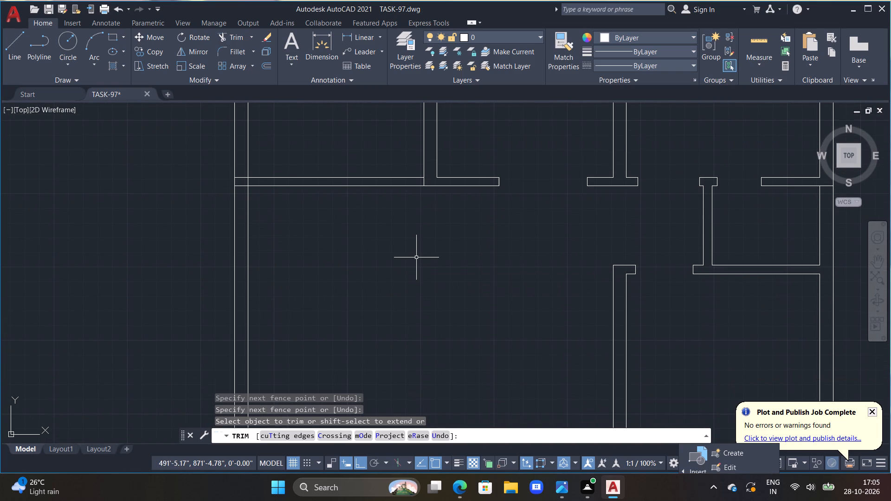
{"action": "type", "text": "OFF"}
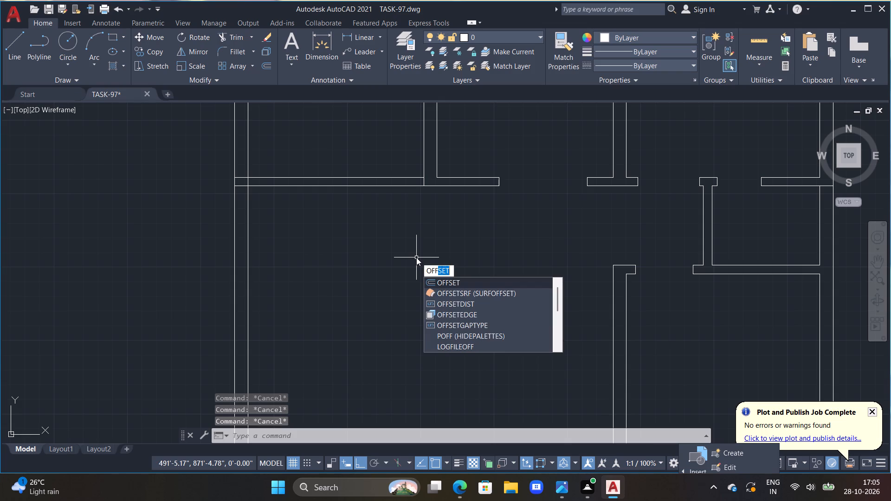
{"action": "key", "text": "Return"}
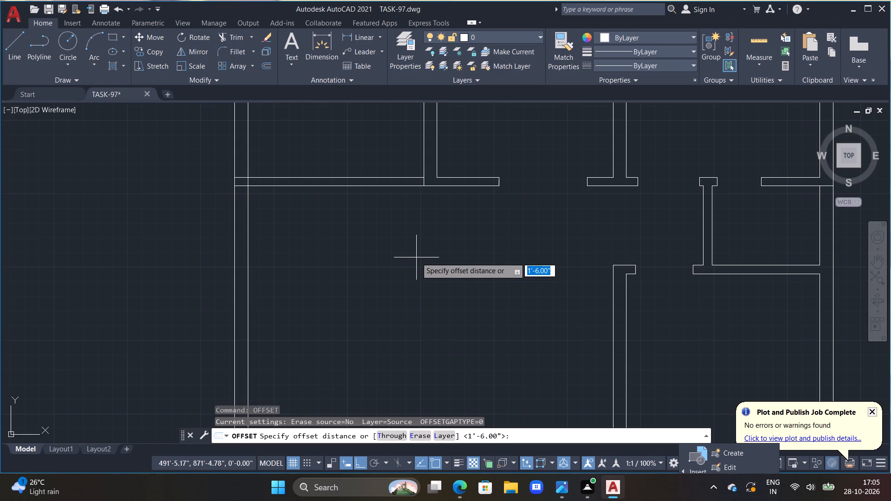
{"action": "type", "text": "16'"}
{"action": "key", "text": "Return"}
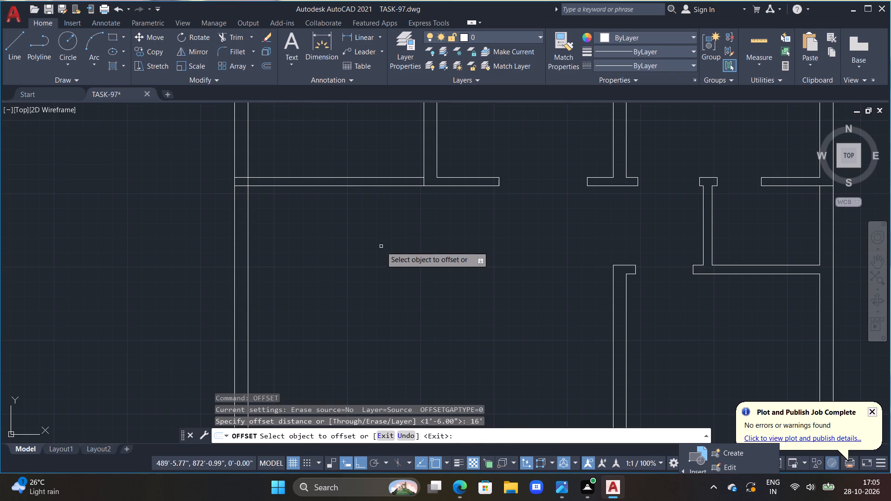
{"action": "left_click", "coordinate": [372, 187]}
{"action": "left_click", "coordinate": [386, 335]}
{"action": "scroll", "coordinate": [388, 330], "scroll_direction": "down", "scroll_amount": 2}
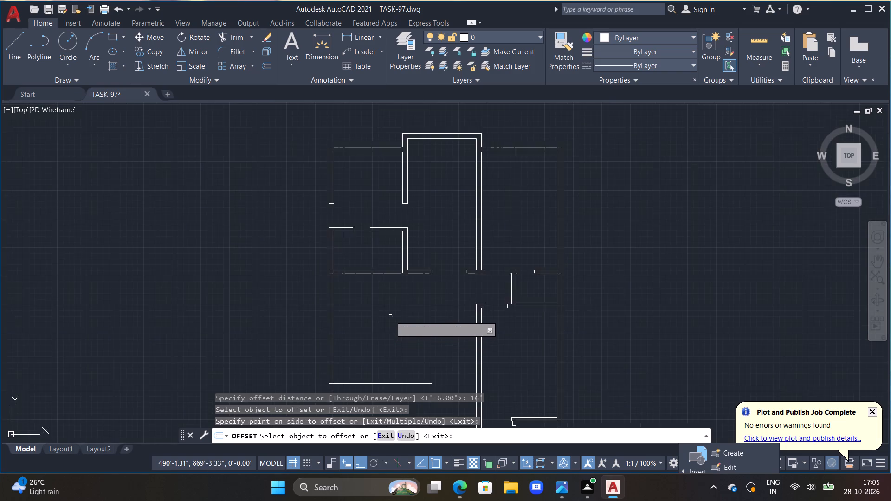
Offset the new horizontal line 9" downward to form the second face of the wall.
{"action": "middle_click_drag", "start_coordinate": [390, 313], "coordinate": [371, 227]}
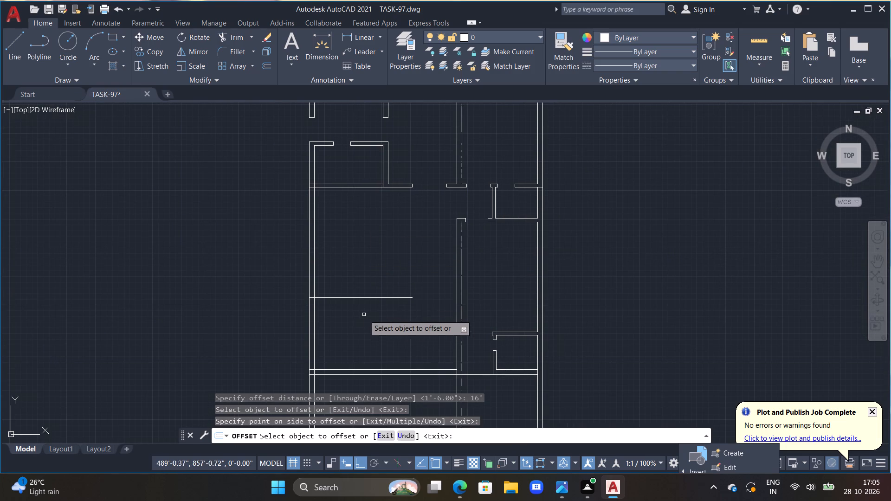
{"action": "middle_click_drag", "start_coordinate": [371, 322], "coordinate": [375, 264]}
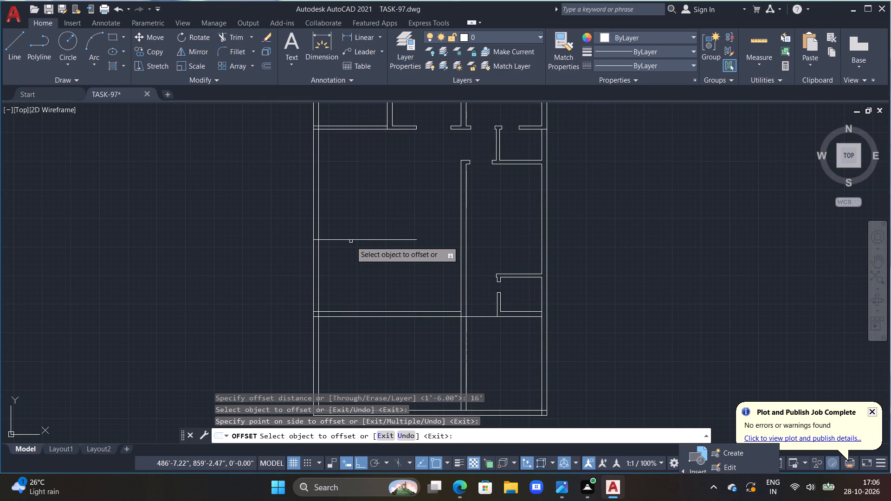
{"action": "left_click_drag", "start_coordinate": [350, 240], "coordinate": [351, 250]}
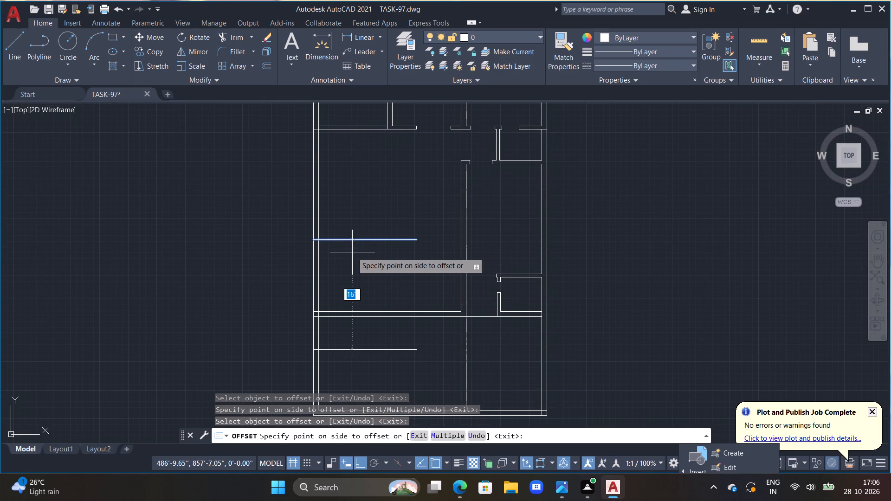
{"action": "type", "text": "9\""}
{"action": "key", "text": "Return"}
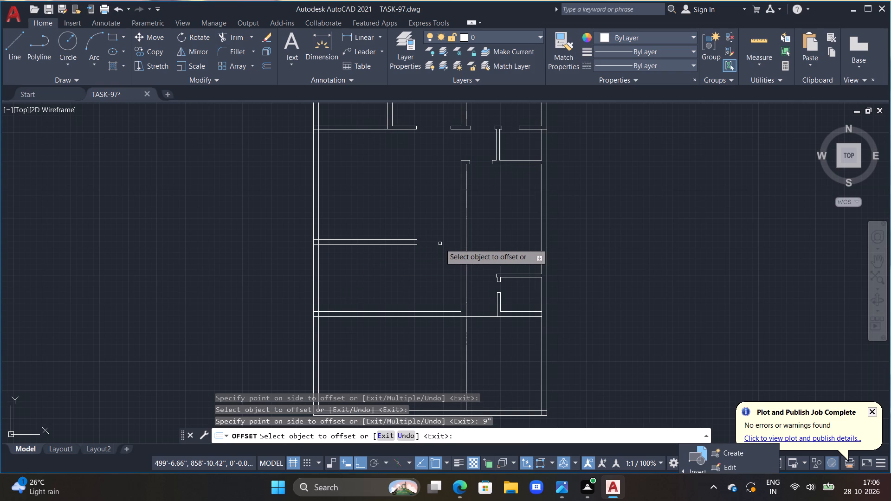
{"action": "middle_click_drag", "start_coordinate": [434, 247], "coordinate": [429, 254]}
{"action": "scroll", "coordinate": [428, 254], "scroll_direction": "up", "scroll_amount": 1}
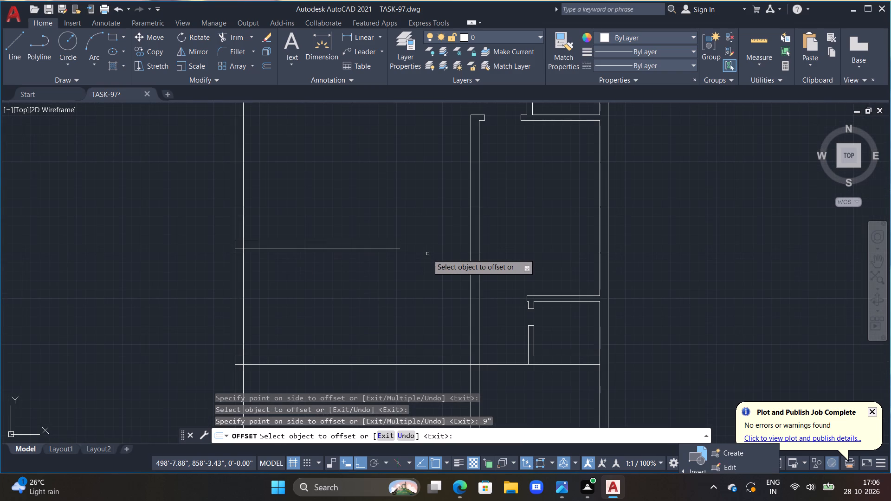
Draw a short vertical line closing the open right end of the new 9" horizontal wall.
{"action": "type", "text": "L"}
{"action": "key", "text": "space"}
{"action": "scroll", "coordinate": [421, 231], "scroll_direction": "down", "scroll_amount": 2}
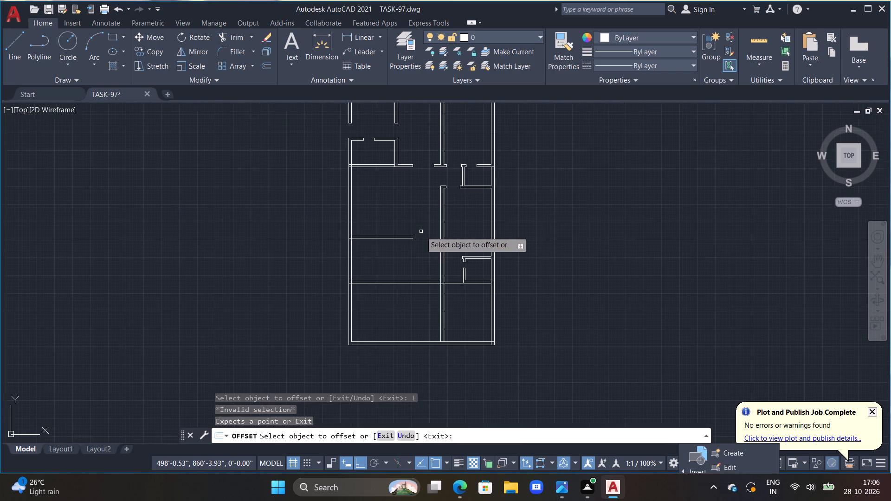
{"action": "key", "text": "Escape"}
{"action": "key", "text": "Escape"}
{"action": "key", "text": "Escape"}
{"action": "key", "text": "Escape"}
{"action": "key", "text": "Escape"}
{"action": "key", "text": "Escape"}
{"action": "key", "text": "Escape"}
{"action": "key", "text": "Escape"}
{"action": "key", "text": "Escape"}
{"action": "key", "text": "Escape"}
{"action": "type", "text": "L"}
{"action": "key", "text": "space"}
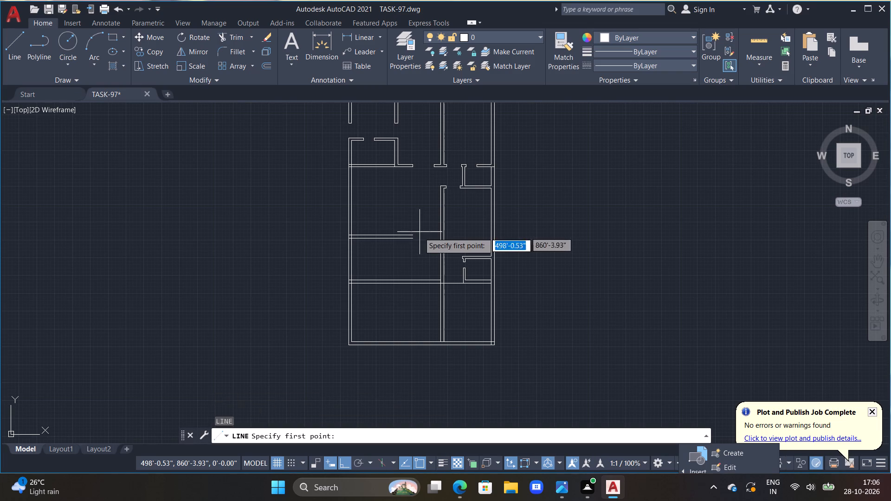
{"action": "scroll", "coordinate": [416, 220], "scroll_direction": "up", "scroll_amount": 2}
{"action": "middle_click_drag", "start_coordinate": [410, 167], "coordinate": [421, 222]}
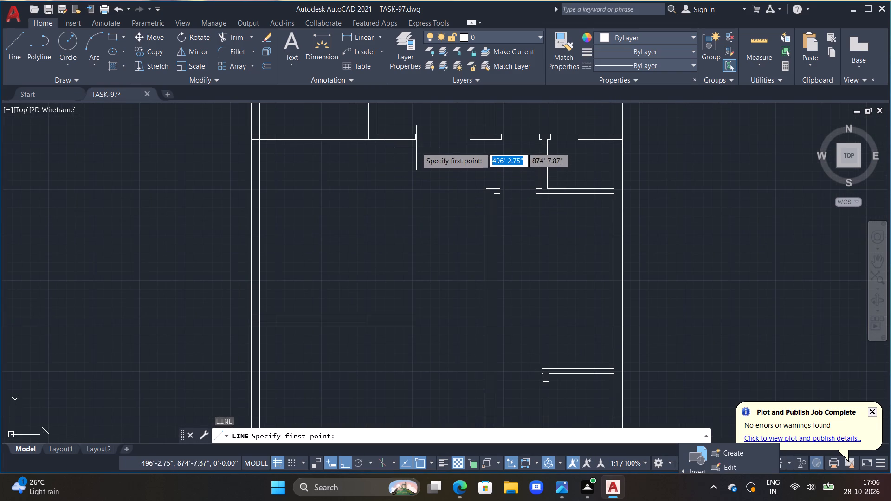
{"action": "left_click_drag", "start_coordinate": [416, 314], "coordinate": [416, 318]}
{"action": "left_click", "coordinate": [416, 324]}
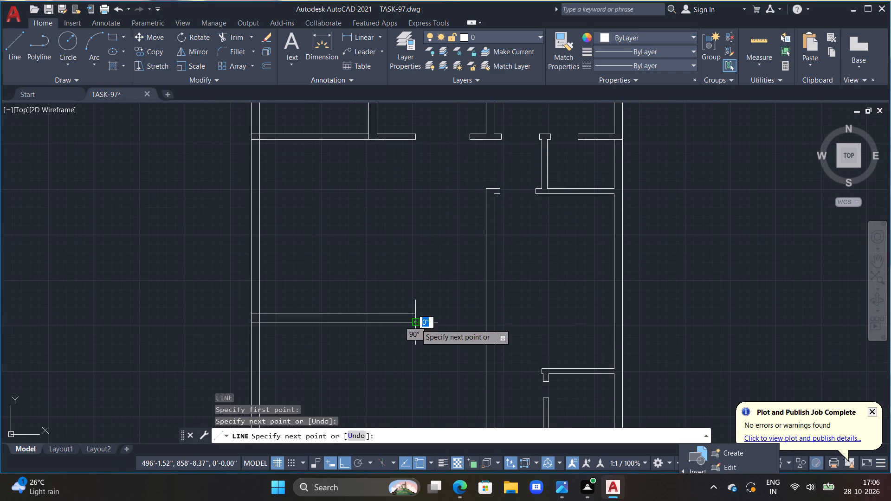
{"action": "key", "text": "Escape"}
{"action": "scroll", "coordinate": [401, 345], "scroll_direction": "down", "scroll_amount": 1}
{"action": "middle_click_drag", "start_coordinate": [401, 345], "coordinate": [404, 236]}
{"action": "key", "text": "Escape"}
{"action": "key", "text": "Escape"}
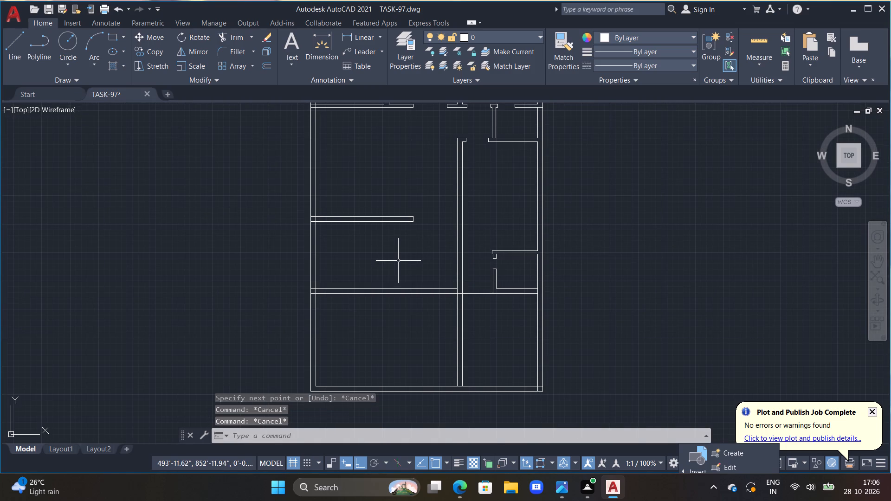
Offset the lower line of the new 9" horizontal wall 6' downward.
{"action": "middle_click_drag", "start_coordinate": [399, 261], "coordinate": [404, 213]}
{"action": "scroll", "coordinate": [404, 214], "scroll_direction": "down", "scroll_amount": 2}
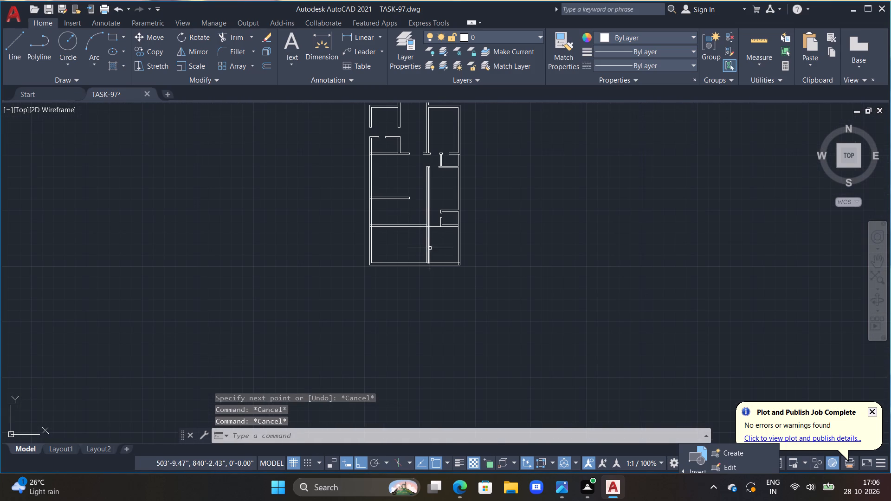
{"action": "scroll", "coordinate": [424, 252], "scroll_direction": "up", "scroll_amount": 1}
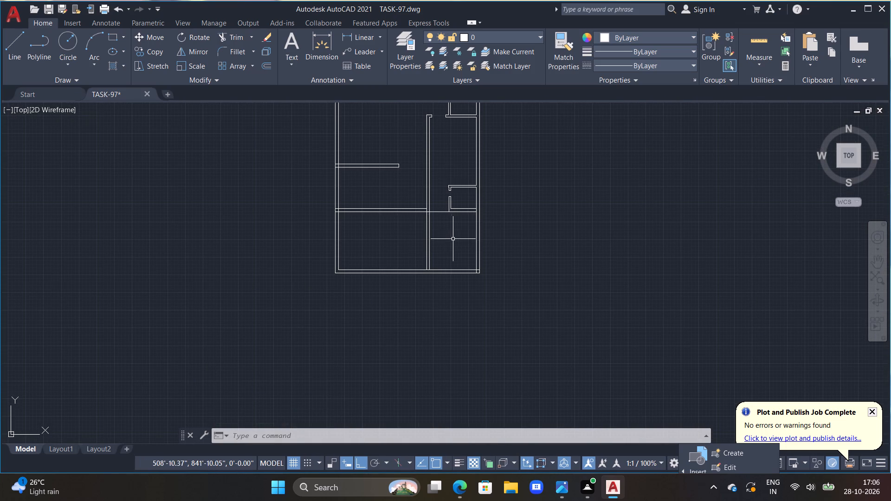
{"action": "scroll", "coordinate": [450, 235], "scroll_direction": "up", "scroll_amount": 1}
{"action": "middle_click_drag", "start_coordinate": [410, 224], "coordinate": [423, 276]}
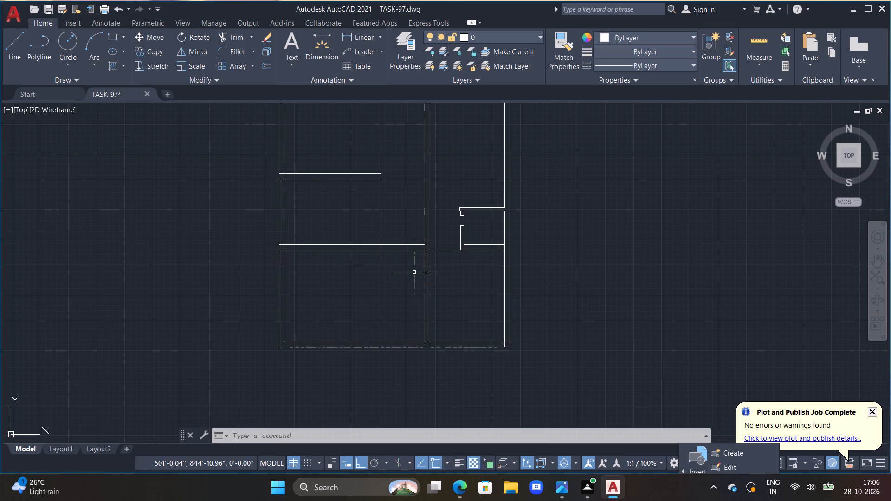
{"action": "key", "text": "Escape"}
{"action": "key", "text": "Escape"}
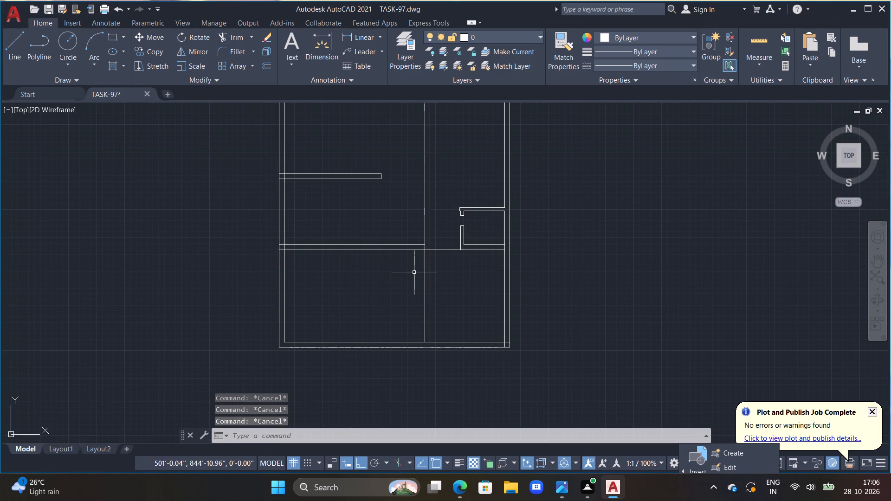
{"action": "type", "text": "OFF"}
{"action": "key", "text": "space"}
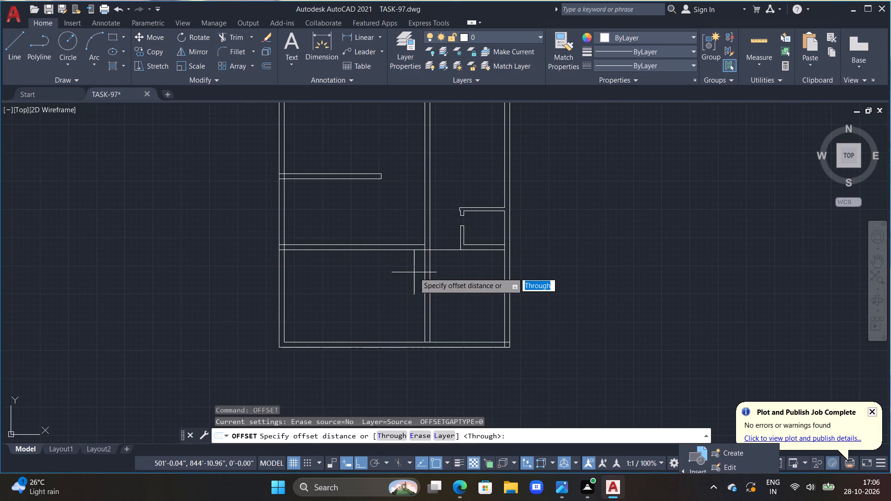
{"action": "type", "text": "6'"}
{"action": "key", "text": "Return"}
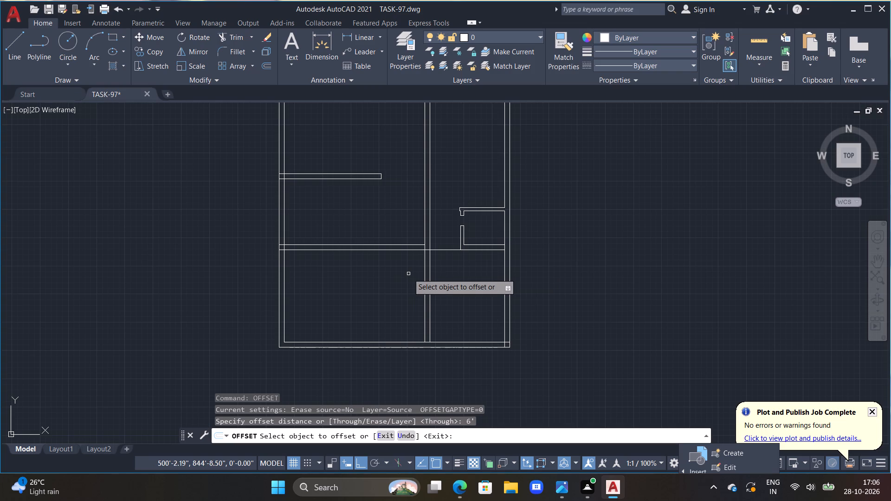
{"action": "left_click", "coordinate": [362, 179]}
{"action": "left_click", "coordinate": [378, 231]}
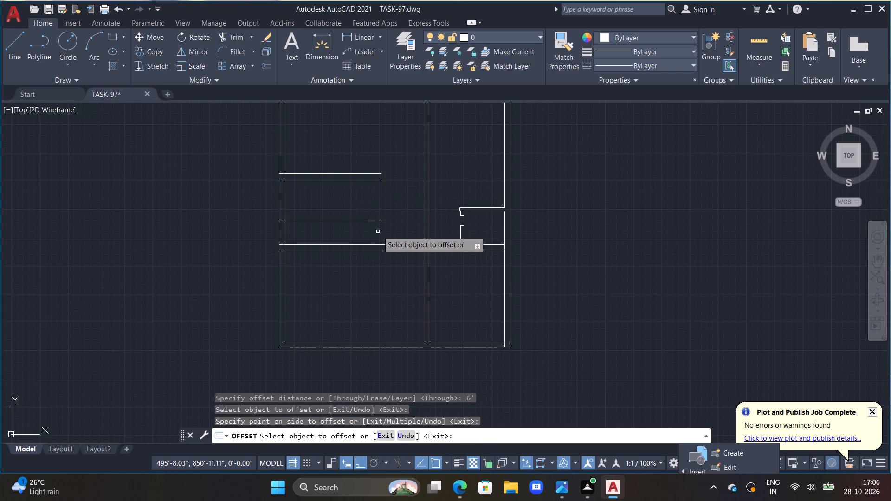
{"action": "key", "text": "Escape"}
Extend the new horizontal line right to the left face of the central vertical wall.
{"action": "type", "text": "EX"}
{"action": "key", "text": "space"}
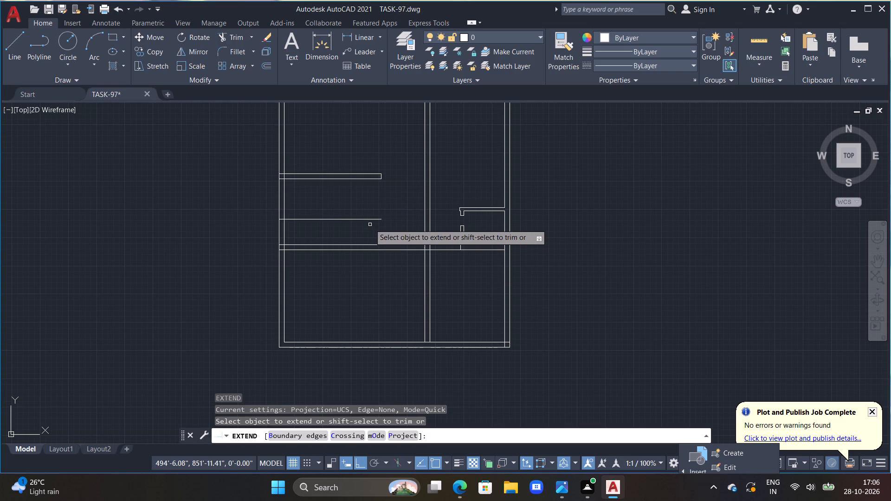
{"action": "left_click", "coordinate": [370, 220]}
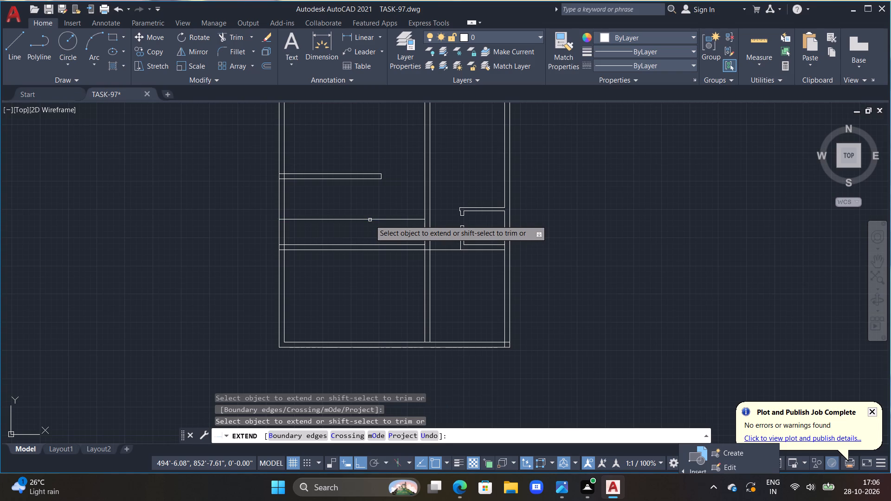
{"action": "key", "text": "Escape"}
{"action": "key", "text": "Escape"}
{"action": "key", "text": "Escape"}
{"action": "key", "text": "Escape"}
{"action": "key", "text": "Escape"}
{"action": "key", "text": "Escape"}
{"action": "key", "text": "Escape"}
{"action": "key", "text": "Escape"}
{"action": "key", "text": "Escape"}
{"action": "key", "text": "Escape"}
{"action": "key", "text": "Escape"}
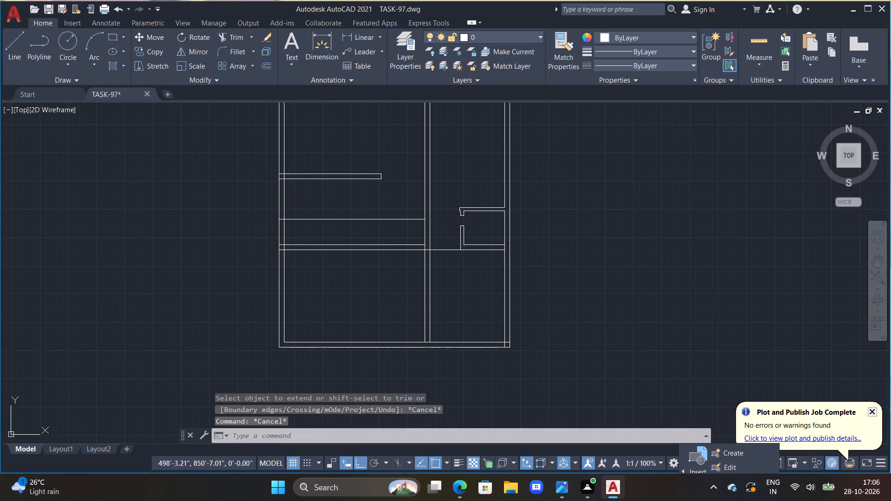
Offset the central vertical wall's left line 6'6" to the left.
{"action": "type", "text": "OFF"}
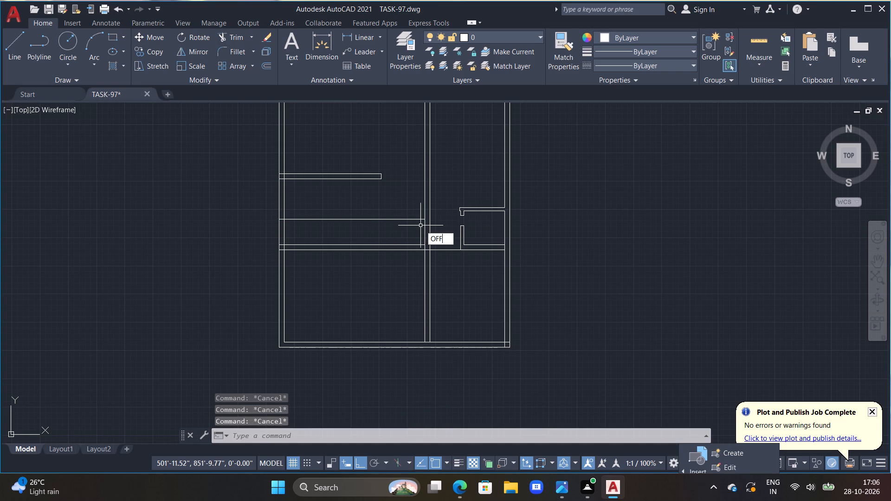
{"action": "key", "text": "space"}
{"action": "type", "text": "6'6\""}
{"action": "key", "text": "Return"}
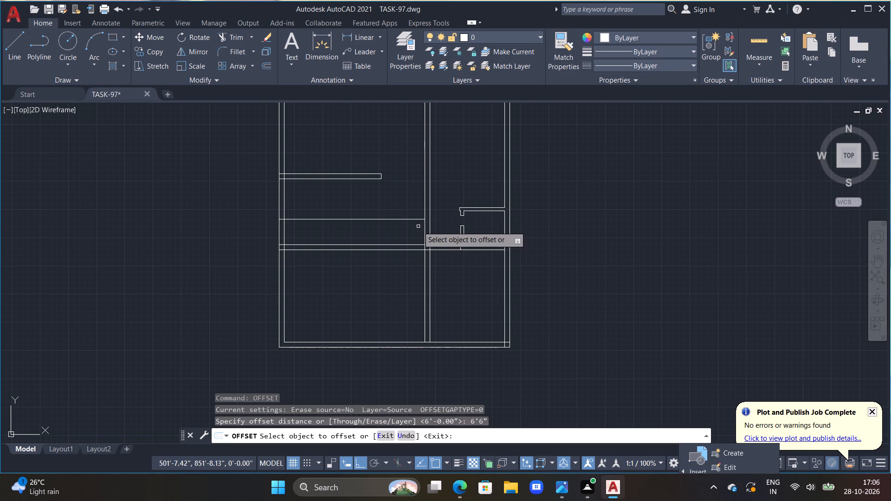
{"action": "left_click", "coordinate": [424, 229]}
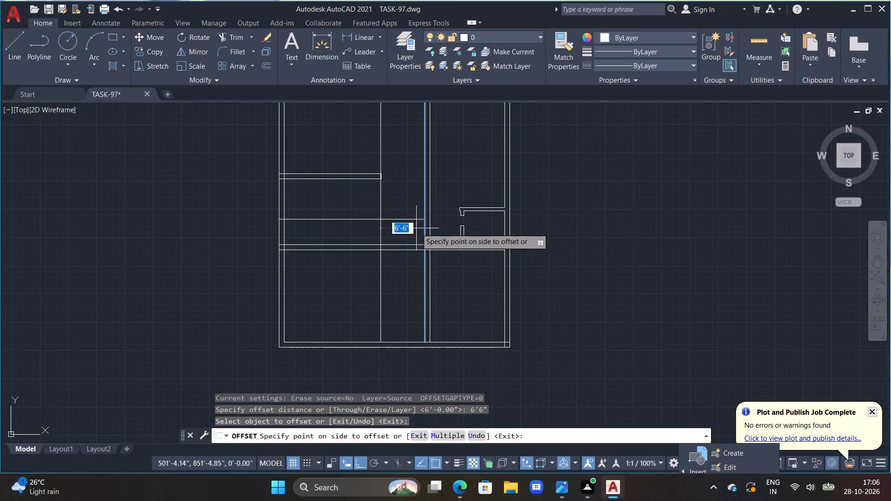
{"action": "left_click", "coordinate": [400, 226]}
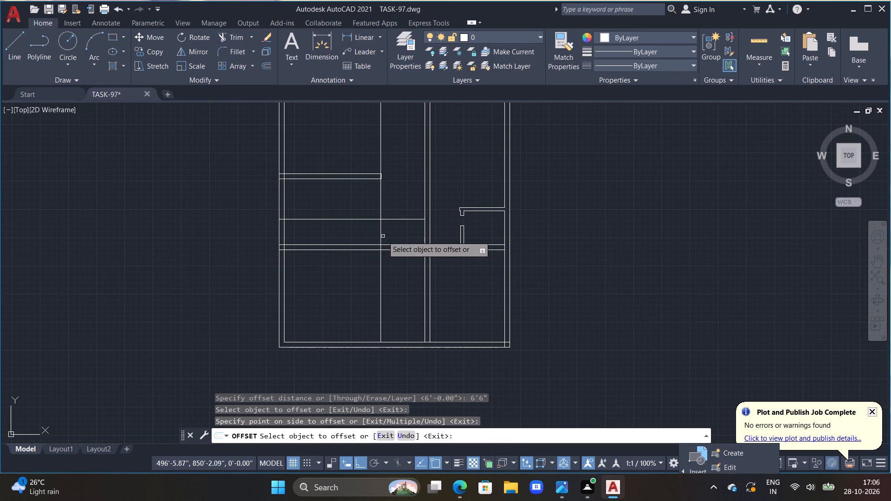
Offset the new vertical line 6" to the left to form a partition.
{"action": "left_click", "coordinate": [380, 234]}
{"action": "type", "text": "6\""}
{"action": "key", "text": "Return"}
{"action": "key", "text": "Escape"}
Trim the new vertical partition's two lines above the 9" horizontal wall, including the right line's piece inside the wall.
{"action": "type", "text": "TR"}
{"action": "key", "text": "space"}
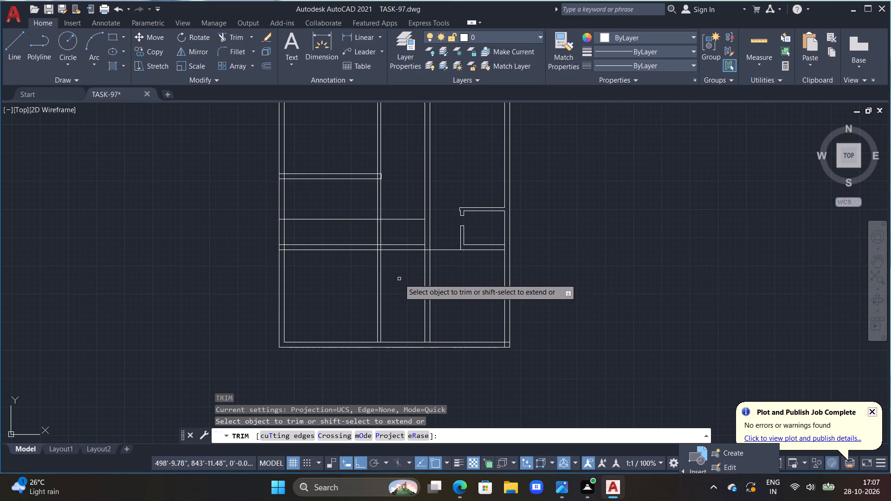
{"action": "scroll", "coordinate": [381, 179], "scroll_direction": "up", "scroll_amount": 4}
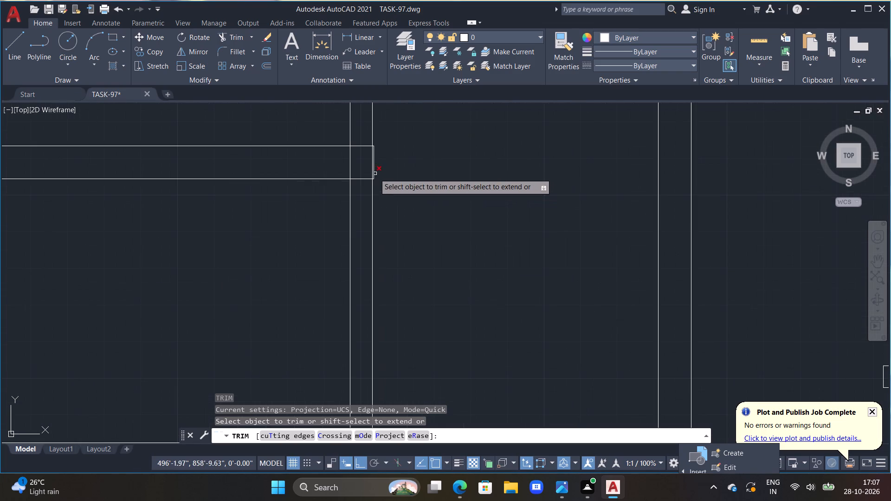
{"action": "left_click", "coordinate": [371, 164]}
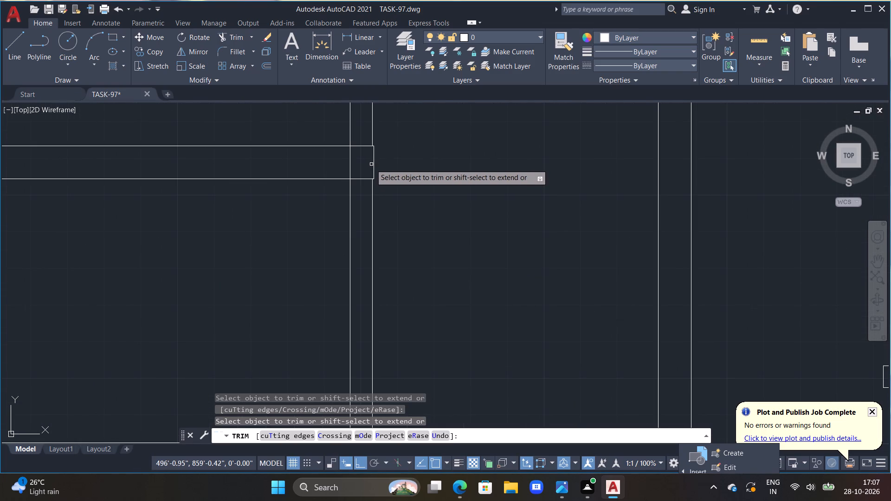
{"action": "left_click", "coordinate": [371, 141]}
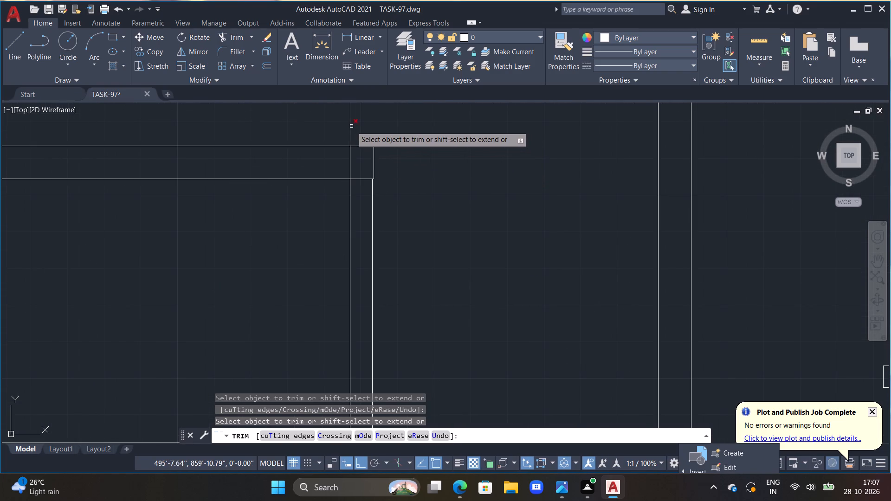
{"action": "left_click", "coordinate": [351, 126]}
{"action": "scroll", "coordinate": [402, 166], "scroll_direction": "down", "scroll_amount": 5}
{"action": "scroll", "coordinate": [414, 198], "scroll_direction": "up", "scroll_amount": 1}
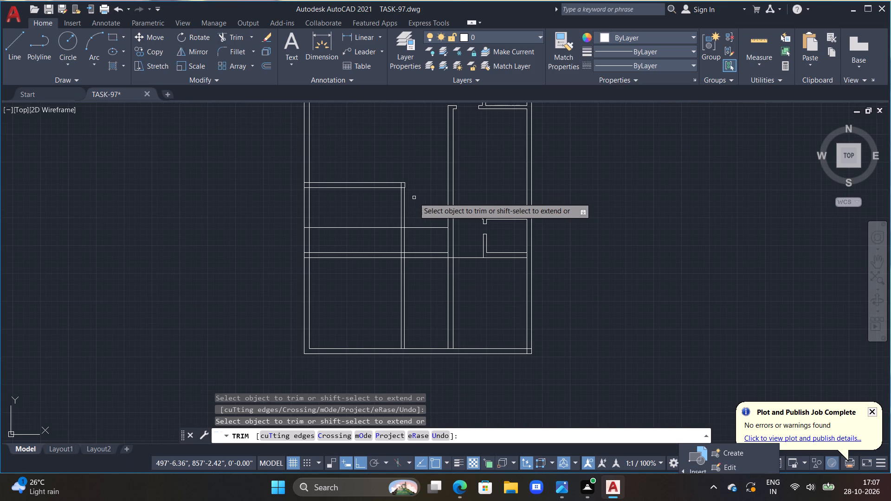
Trim away the whole single horizontal line between the 9" horizontal wall and the lower double-line wall, across partition and left wall.
{"action": "middle_click_drag", "start_coordinate": [414, 198], "coordinate": [405, 164]}
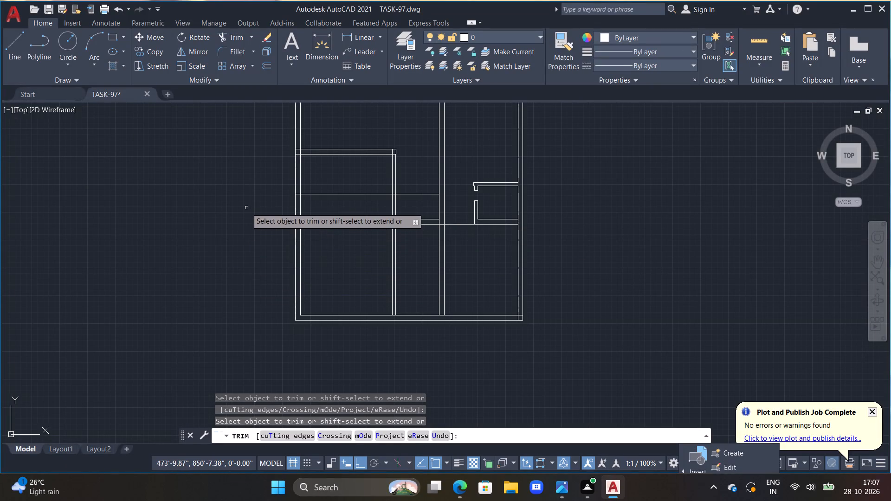
{"action": "middle_click_drag", "start_coordinate": [352, 173], "coordinate": [357, 275]}
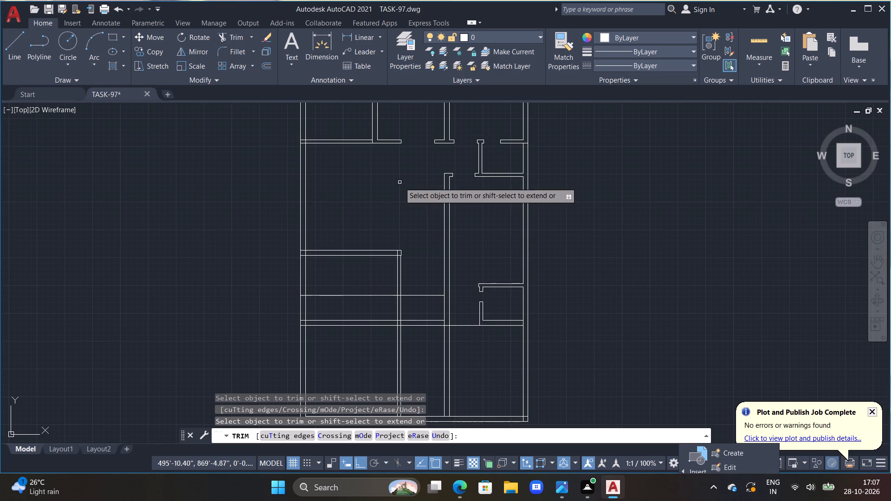
{"action": "middle_click_drag", "start_coordinate": [399, 185], "coordinate": [398, 320]}
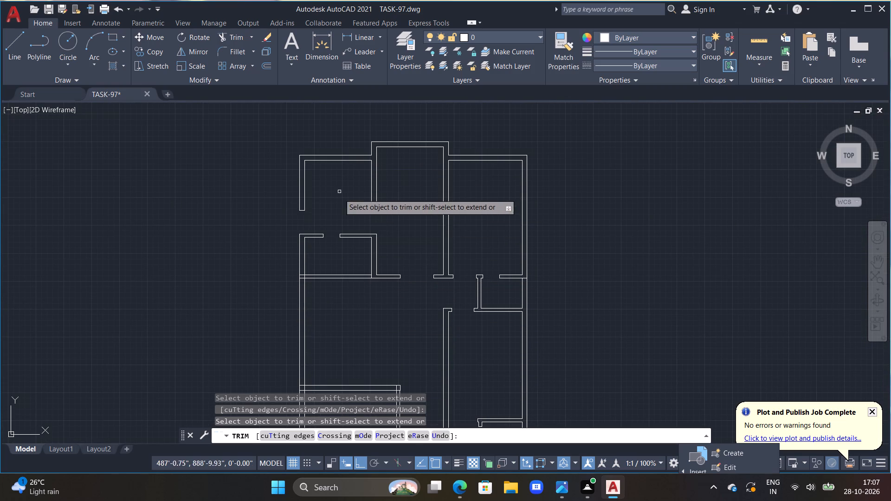
{"action": "middle_click_drag", "start_coordinate": [372, 301], "coordinate": [359, 204]}
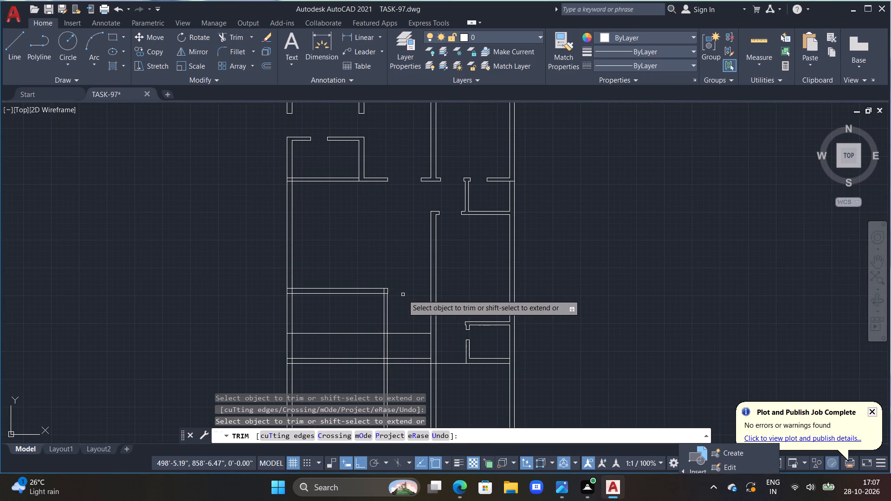
{"action": "middle_click_drag", "start_coordinate": [403, 295], "coordinate": [393, 215]}
{"action": "scroll", "coordinate": [393, 216], "scroll_direction": "up", "scroll_amount": 1}
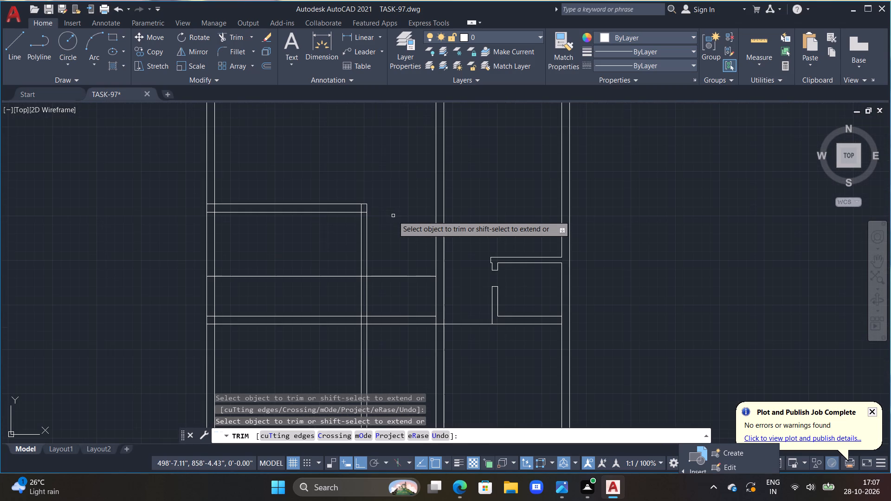
{"action": "left_click", "coordinate": [390, 277]}
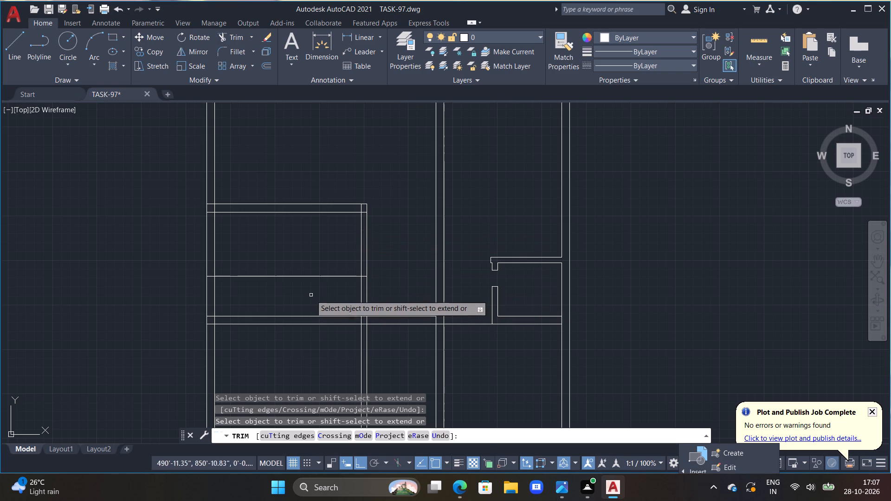
{"action": "left_click", "coordinate": [311, 276]}
{"action": "scroll", "coordinate": [352, 273], "scroll_direction": "up", "scroll_amount": 4}
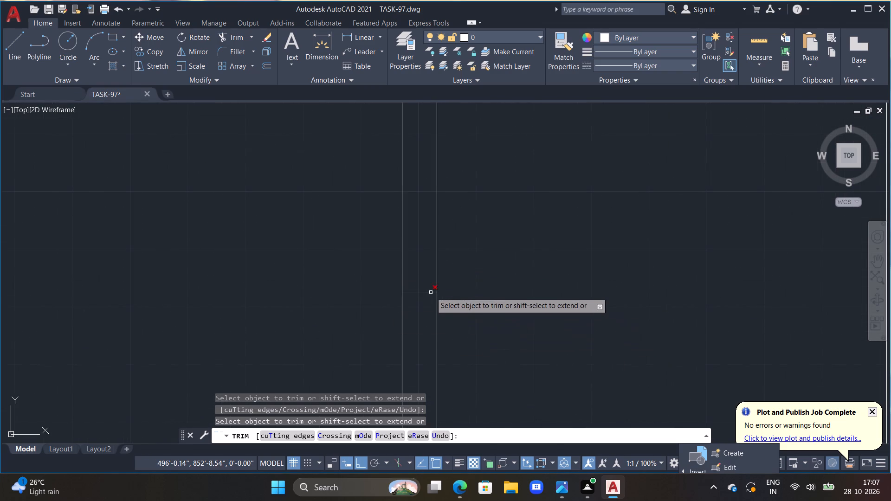
{"action": "left_click_drag", "start_coordinate": [426, 291], "coordinate": [422, 310]}
{"action": "left_click", "coordinate": [421, 310]}
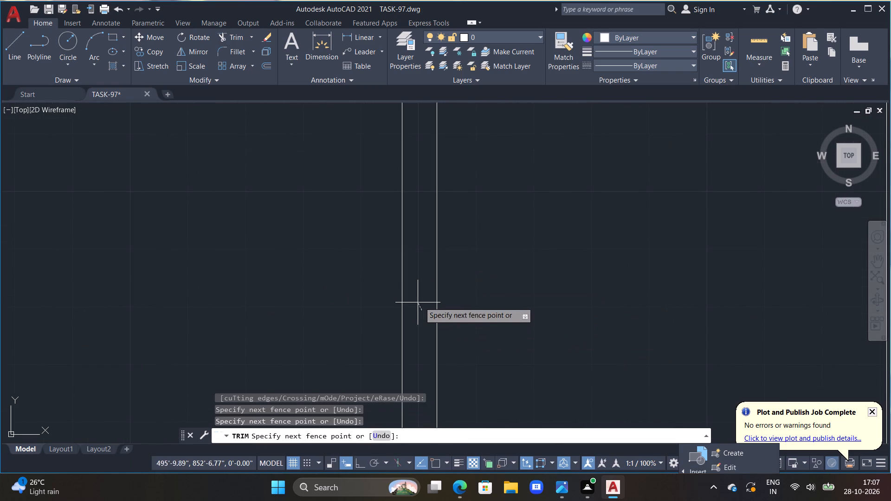
{"action": "left_click", "coordinate": [416, 298]}
{"action": "scroll", "coordinate": [383, 299], "scroll_direction": "down", "scroll_amount": 2}
{"action": "middle_click_drag", "start_coordinate": [168, 285], "coordinate": [377, 263]}
{"action": "scroll", "coordinate": [231, 268], "scroll_direction": "up", "scroll_amount": 1}
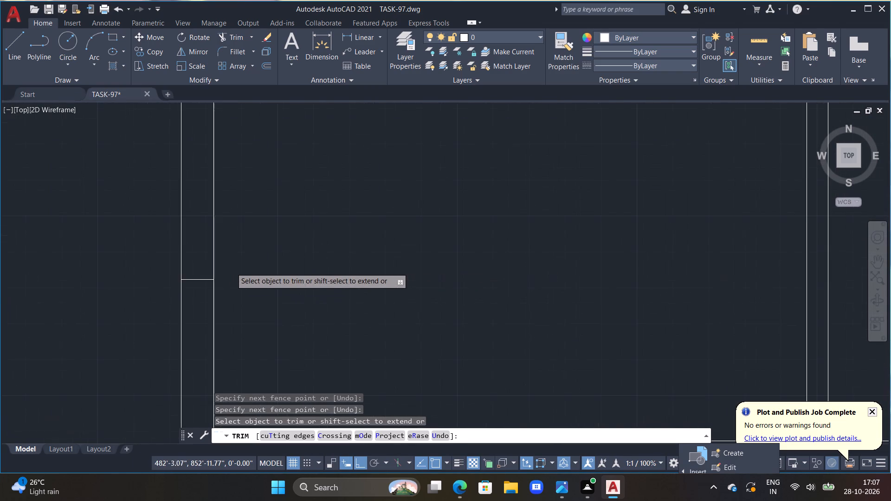
{"action": "left_click", "coordinate": [195, 281]}
{"action": "scroll", "coordinate": [310, 231], "scroll_direction": "down", "scroll_amount": 3}
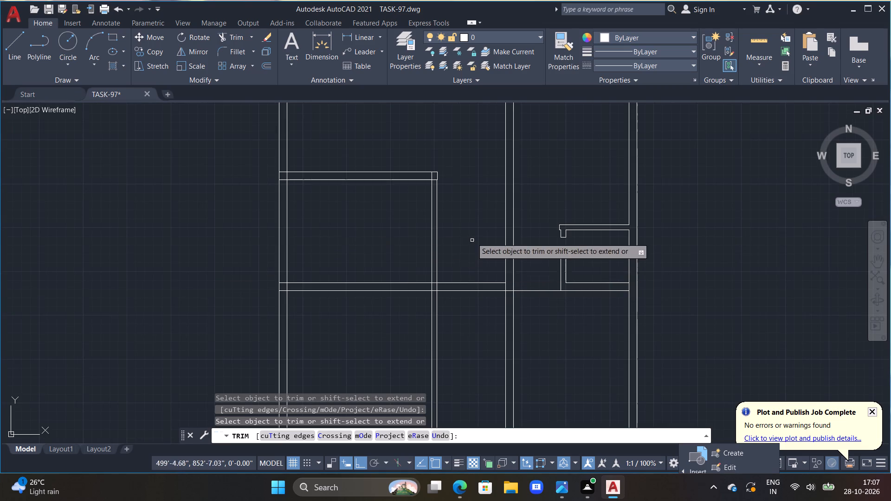
Trim the overlapping lines where the 9" horizontal wall meets the vertical partition and the left outer wall.
{"action": "middle_click_drag", "start_coordinate": [472, 235], "coordinate": [380, 221]}
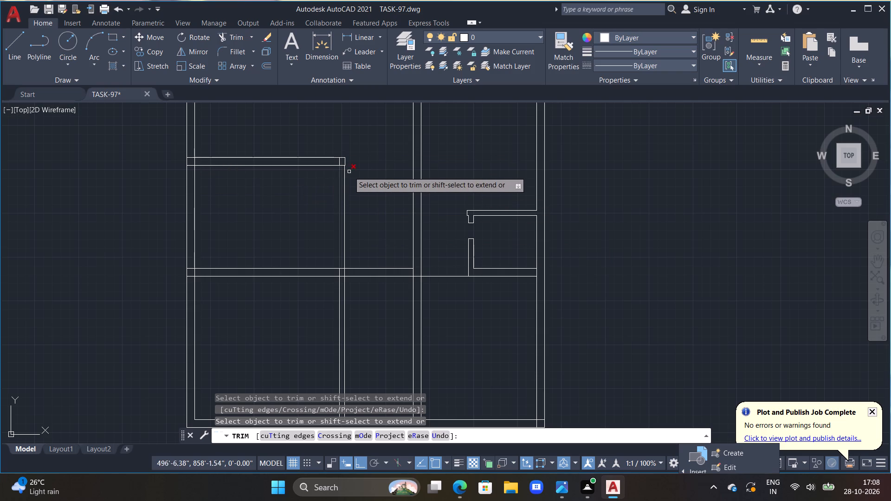
{"action": "scroll", "coordinate": [338, 148], "scroll_direction": "up", "scroll_amount": 1}
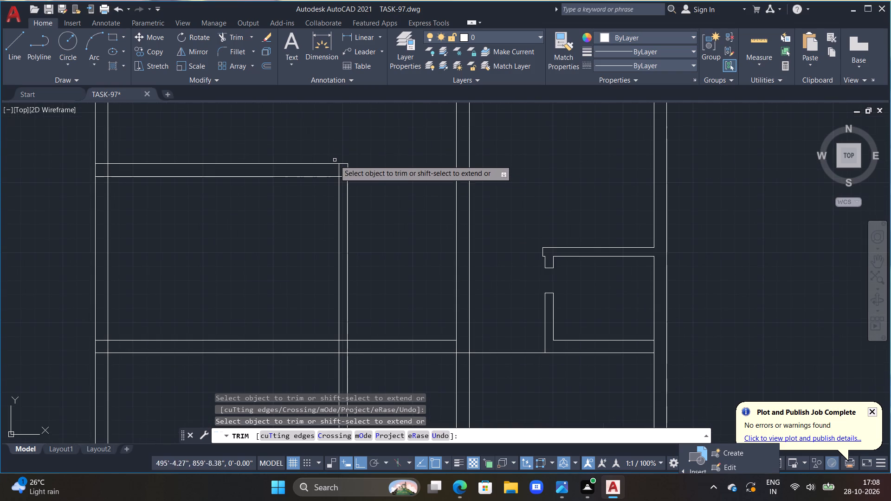
{"action": "left_click", "coordinate": [339, 171]}
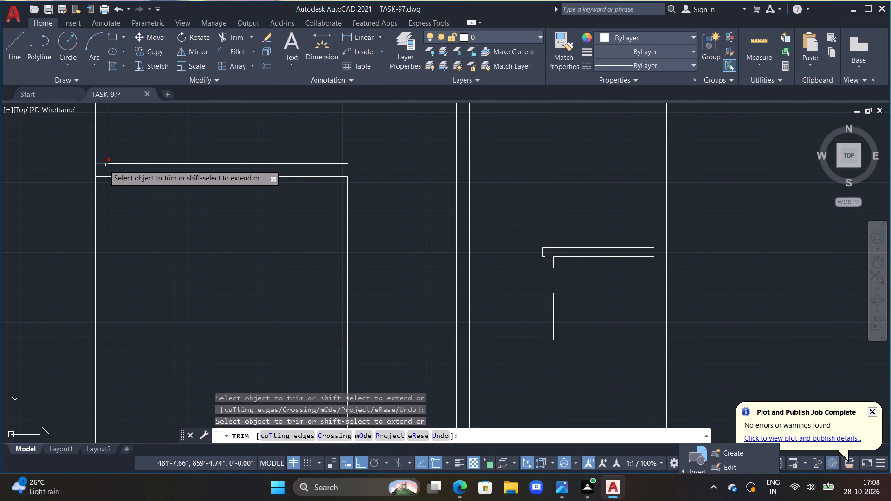
{"action": "left_click_drag", "start_coordinate": [102, 163], "coordinate": [102, 175]}
{"action": "double_click", "coordinate": [101, 176]}
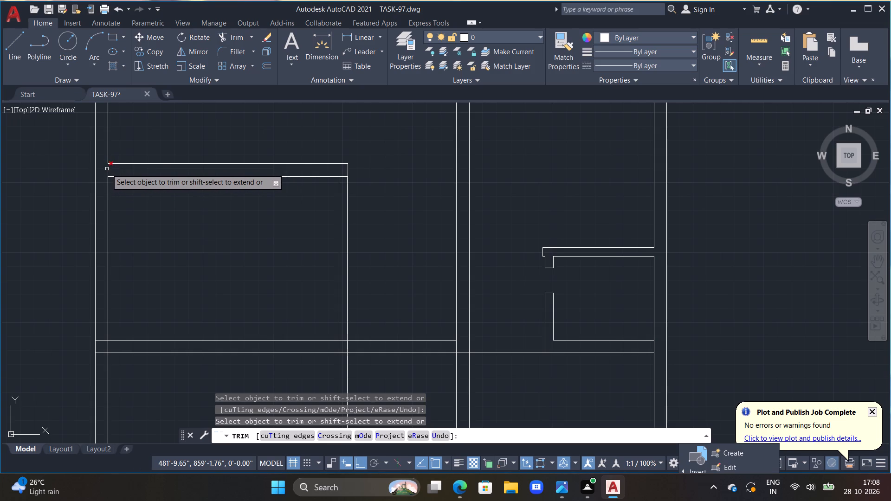
{"action": "left_click", "coordinate": [107, 169]}
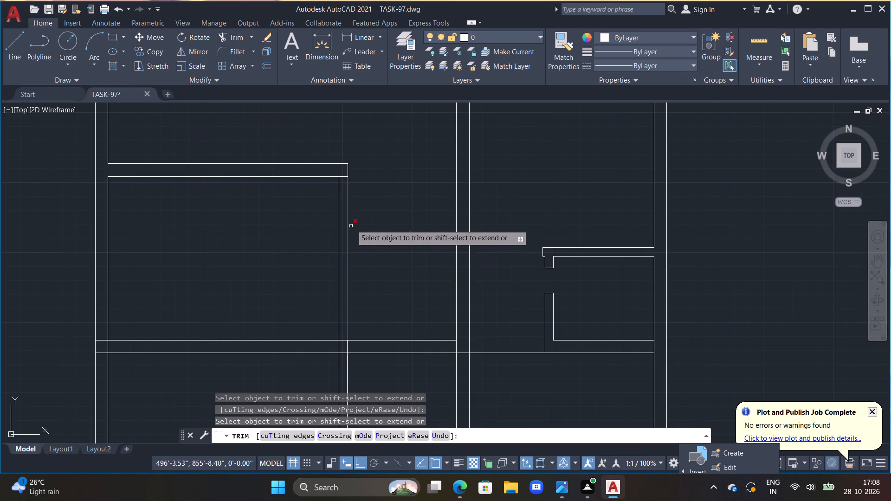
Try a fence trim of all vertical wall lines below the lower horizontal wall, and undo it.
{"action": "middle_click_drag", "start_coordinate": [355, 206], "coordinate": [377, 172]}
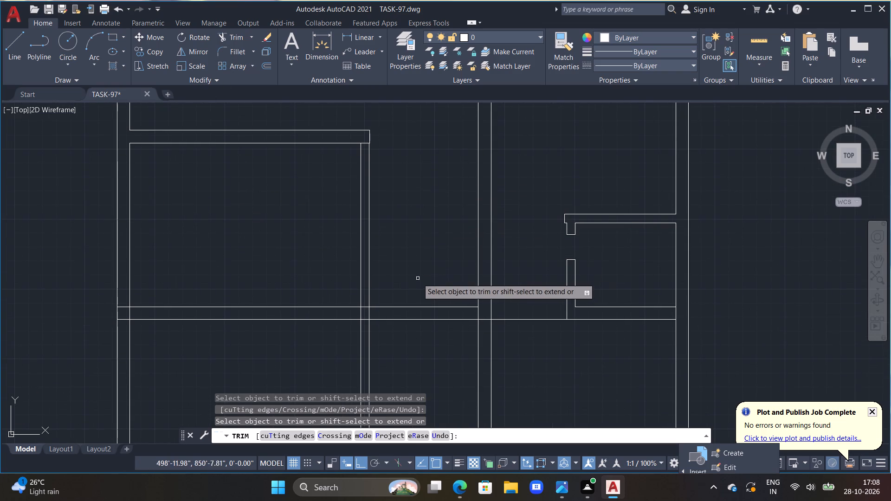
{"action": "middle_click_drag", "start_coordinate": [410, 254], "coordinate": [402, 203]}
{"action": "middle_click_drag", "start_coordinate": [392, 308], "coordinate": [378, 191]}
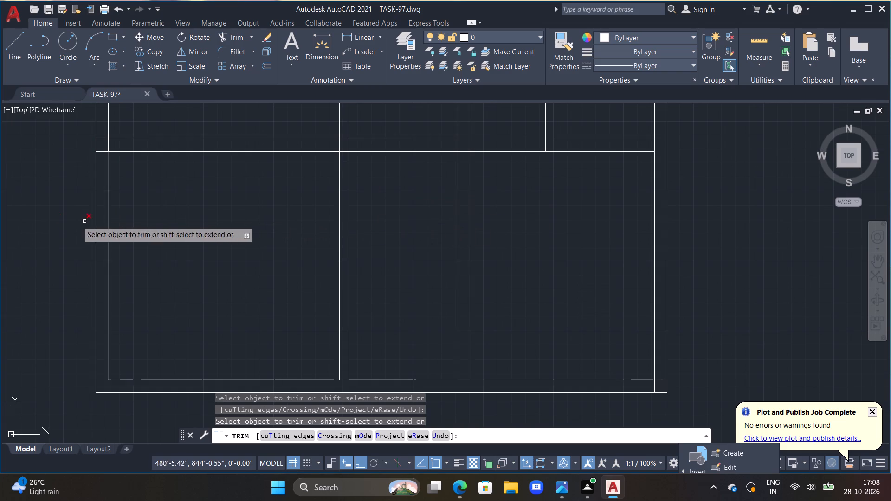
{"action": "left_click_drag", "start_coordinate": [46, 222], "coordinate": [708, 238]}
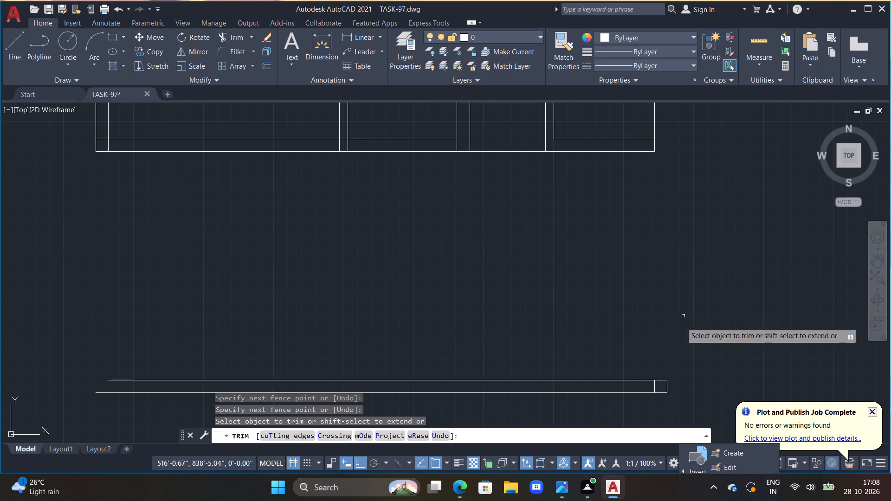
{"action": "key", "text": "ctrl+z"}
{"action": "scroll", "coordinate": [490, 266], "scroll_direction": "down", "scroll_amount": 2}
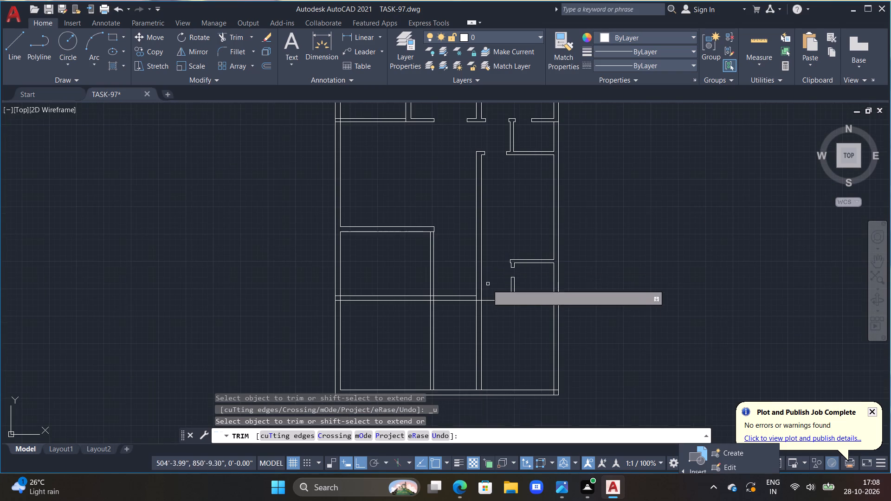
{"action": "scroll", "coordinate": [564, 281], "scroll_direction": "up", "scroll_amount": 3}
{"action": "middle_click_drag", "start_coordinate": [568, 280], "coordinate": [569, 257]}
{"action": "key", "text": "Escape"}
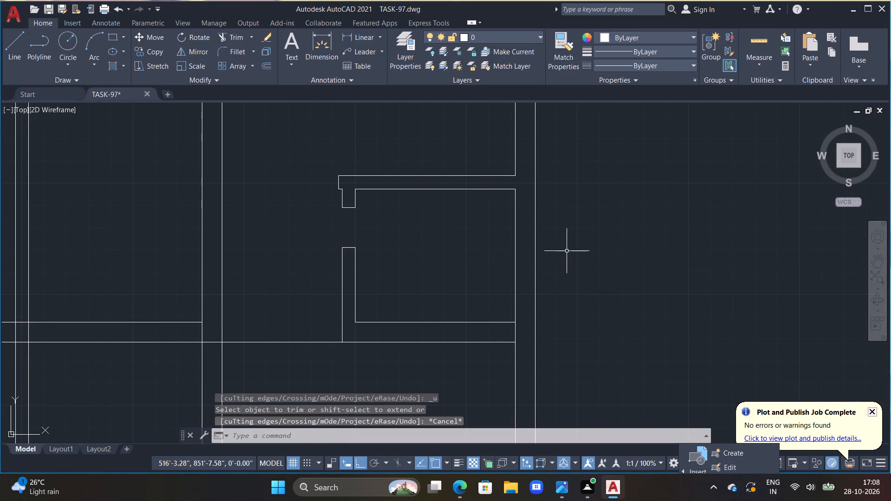
Extend the lower horizontal wall's bottom line to the outer face of the right exterior wall.
{"action": "type", "text": "EX"}
{"action": "key", "text": "space"}
{"action": "double_click", "coordinate": [496, 343]}
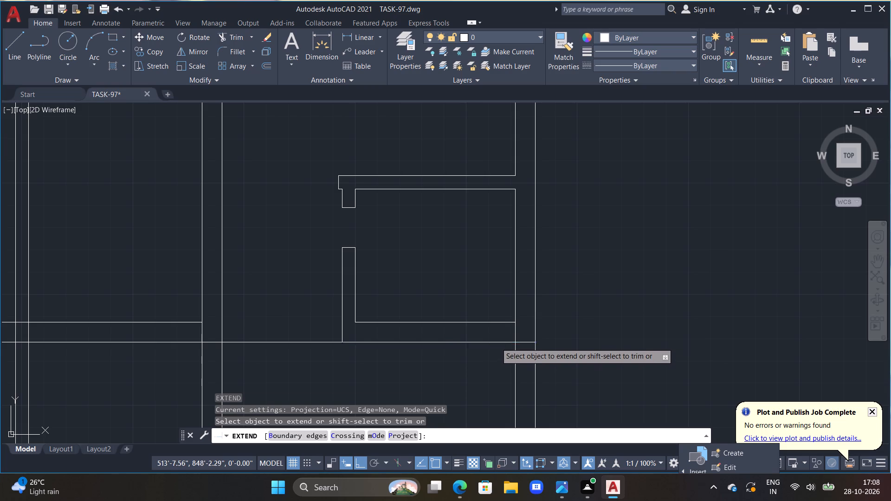
{"action": "scroll", "coordinate": [524, 340], "scroll_direction": "down", "scroll_amount": 2}
{"action": "scroll", "coordinate": [570, 316], "scroll_direction": "down", "scroll_amount": 1}
{"action": "middle_click_drag", "start_coordinate": [572, 310], "coordinate": [595, 221]}
{"action": "key", "text": "Escape"}
{"action": "key", "text": "Escape"}
{"action": "key", "text": "grave"}
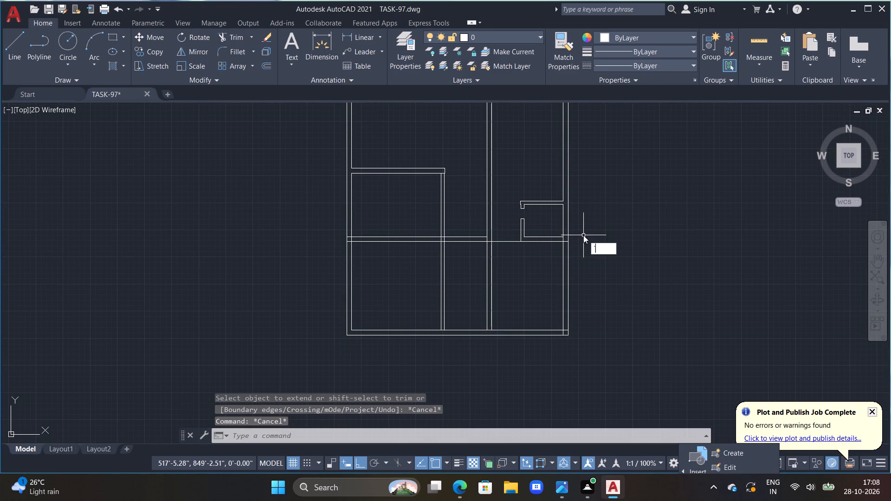
{"action": "key", "text": "Escape"}
Trim away all vertical walls below the extended horizontal line and remove the remaining bottom wall lines.
{"action": "type", "text": "TR"}
{"action": "key", "text": "space"}
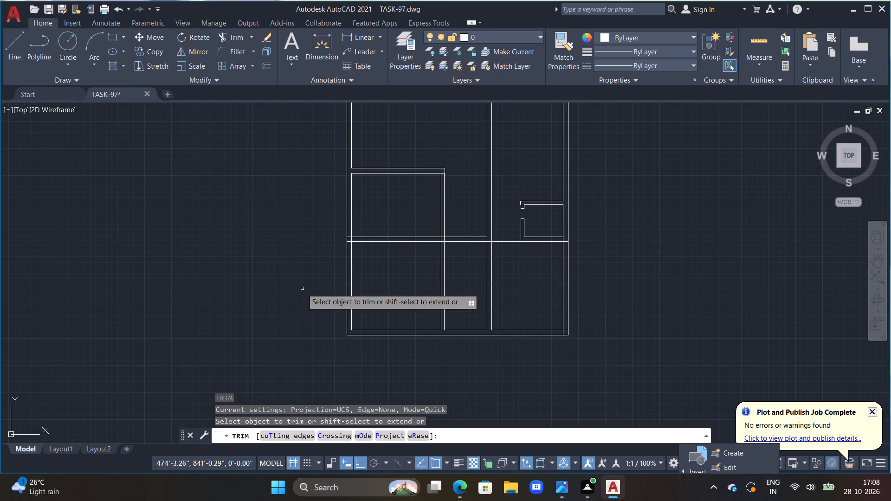
{"action": "left_click_drag", "start_coordinate": [303, 288], "coordinate": [607, 283]}
{"action": "left_click_drag", "start_coordinate": [391, 304], "coordinate": [395, 352]}
{"action": "left_click", "coordinate": [395, 352]}
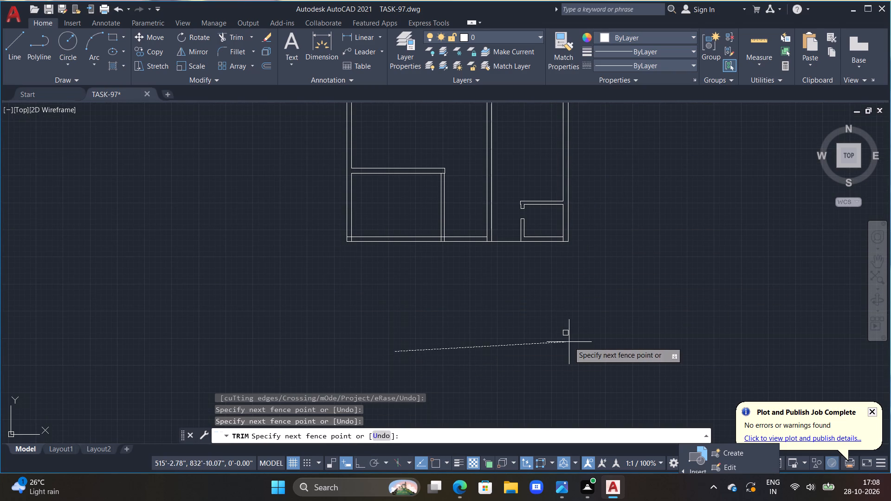
{"action": "left_click", "coordinate": [569, 333]}
{"action": "left_click", "coordinate": [565, 337]}
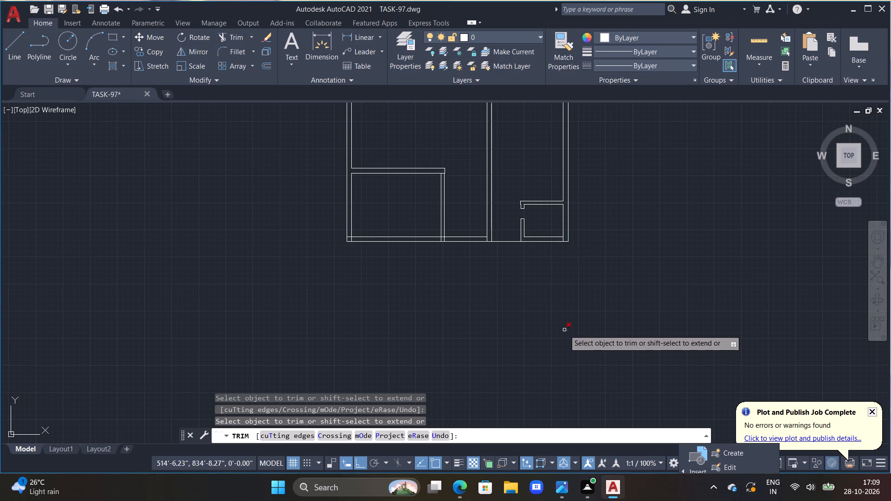
{"action": "left_click", "coordinate": [564, 330]}
{"action": "key", "text": "Escape"}
{"action": "key", "text": "Escape"}
{"action": "key", "text": "Escape"}
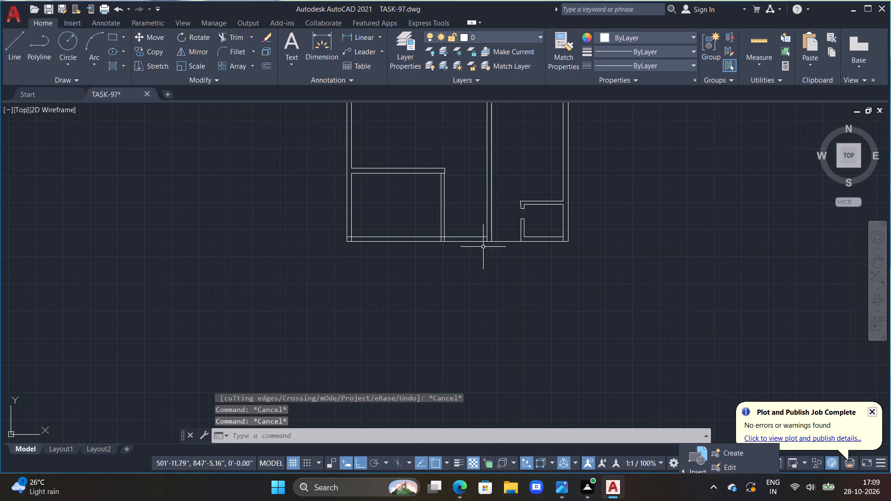
Offset the bottom line of the lower-left room's top wall 6' downward into the room.
{"action": "scroll", "coordinate": [483, 247], "scroll_direction": "up", "scroll_amount": 1}
{"action": "scroll", "coordinate": [383, 268], "scroll_direction": "up", "scroll_amount": 1}
{"action": "middle_click", "coordinate": [419, 333]}
{"action": "scroll", "coordinate": [398, 295], "scroll_direction": "down", "scroll_amount": 1}
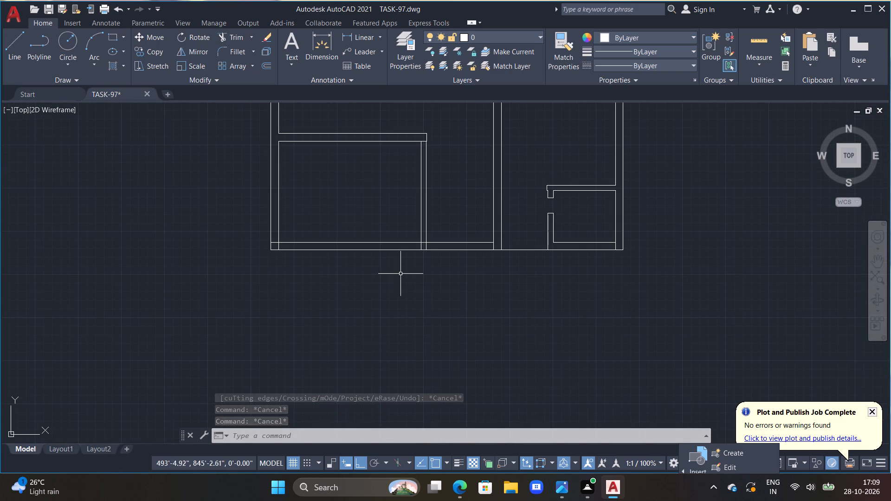
{"action": "middle_click_drag", "start_coordinate": [450, 199], "coordinate": [469, 276]}
{"action": "scroll", "coordinate": [458, 260], "scroll_direction": "up", "scroll_amount": 1}
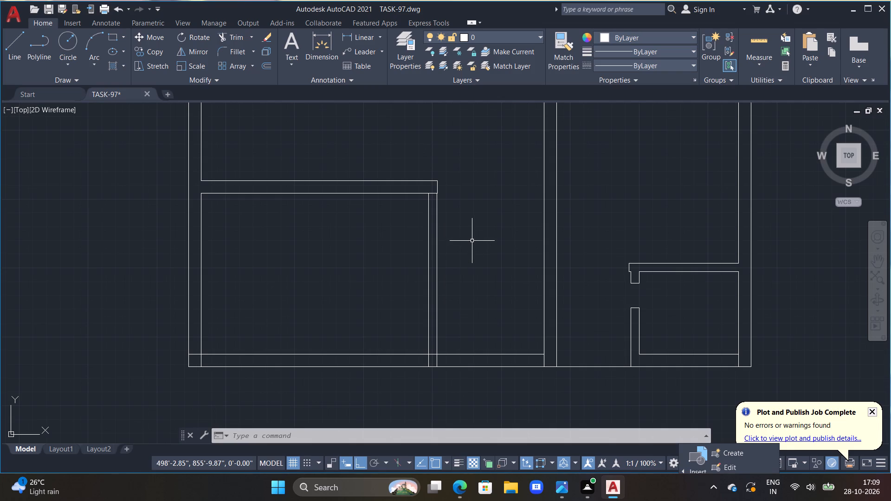
{"action": "type", "text": "OFF"}
{"action": "key", "text": "space"}
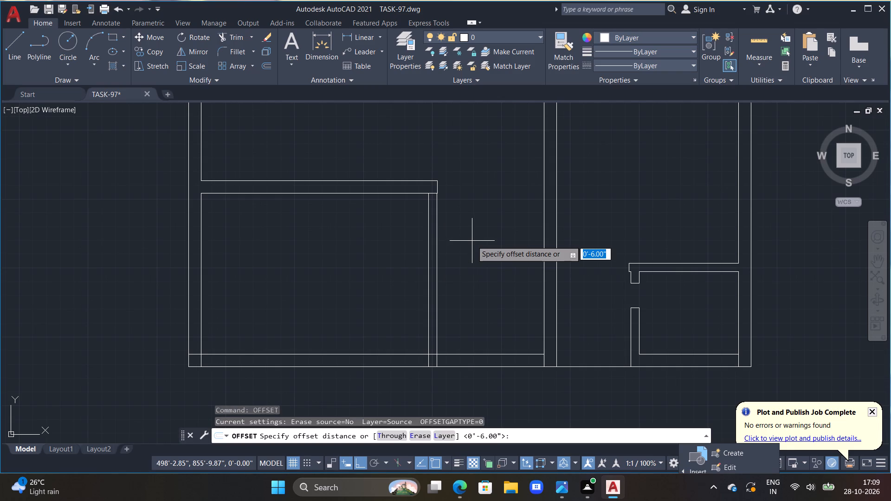
{"action": "type", "text": "6'"}
{"action": "key", "text": "Return"}
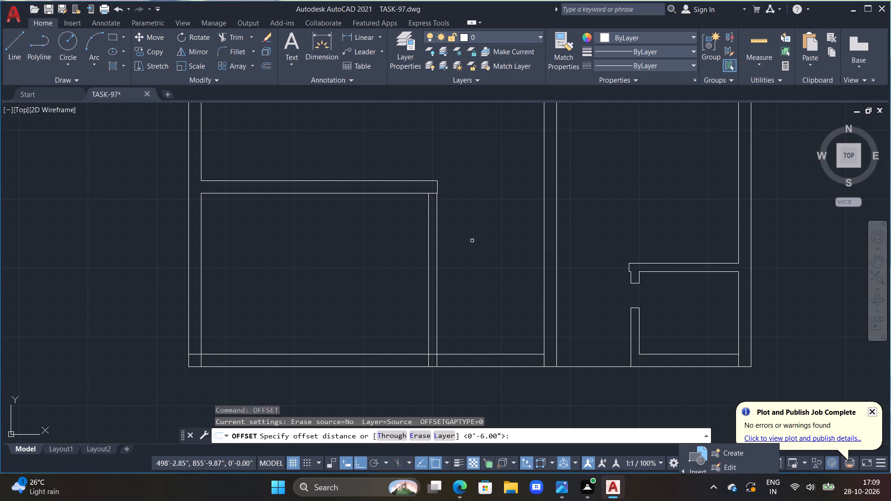
{"action": "left_click", "coordinate": [419, 193]}
{"action": "left_click", "coordinate": [412, 257]}
{"action": "key", "text": "Escape"}
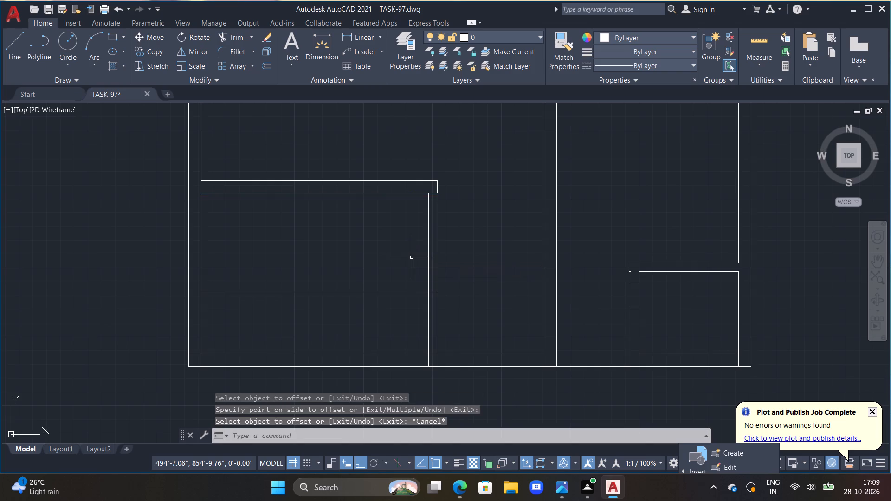
Extend the new 6' offset line across to the near face of the central vertical wall.
{"action": "type", "text": "EX"}
{"action": "key", "text": "space"}
{"action": "double_click", "coordinate": [419, 293]}
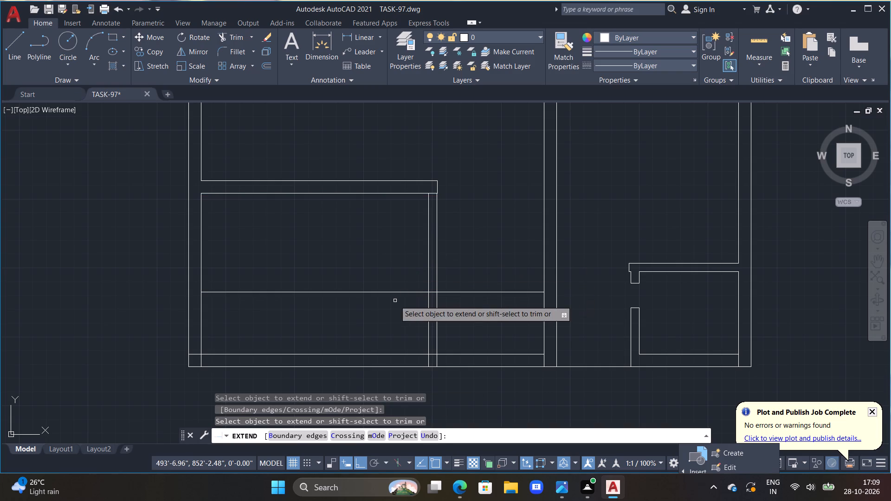
{"action": "key", "text": "Escape"}
Trim the part of the offset line inside the lower-left room, left of the 6" vertical partition.
{"action": "type", "text": "TR"}
{"action": "key", "text": "space"}
{"action": "left_click_drag", "start_coordinate": [392, 295], "coordinate": [388, 308]}
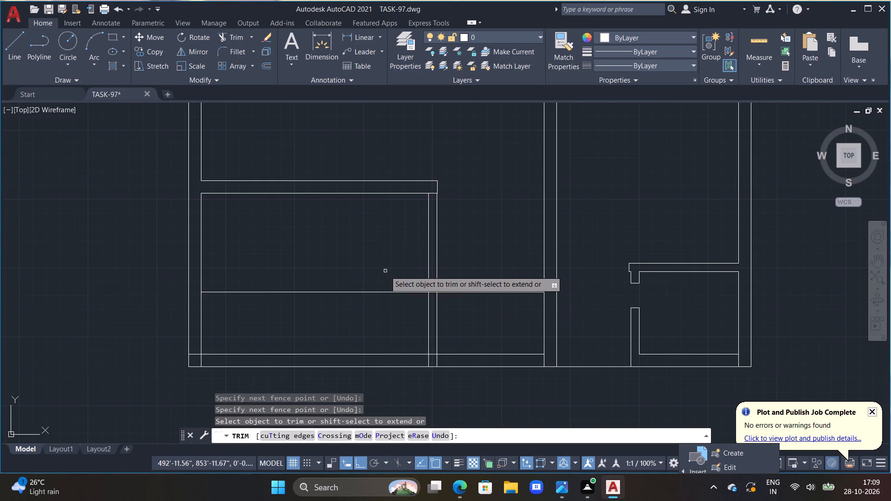
{"action": "left_click_drag", "start_coordinate": [386, 272], "coordinate": [384, 310]}
{"action": "left_click", "coordinate": [384, 310]}
{"action": "scroll", "coordinate": [335, 302], "scroll_direction": "up", "scroll_amount": 1}
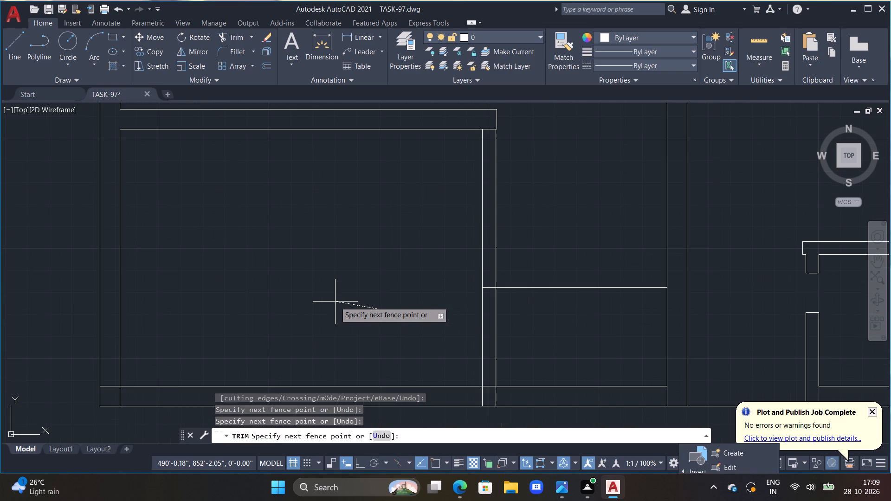
{"action": "left_click", "coordinate": [335, 302]}
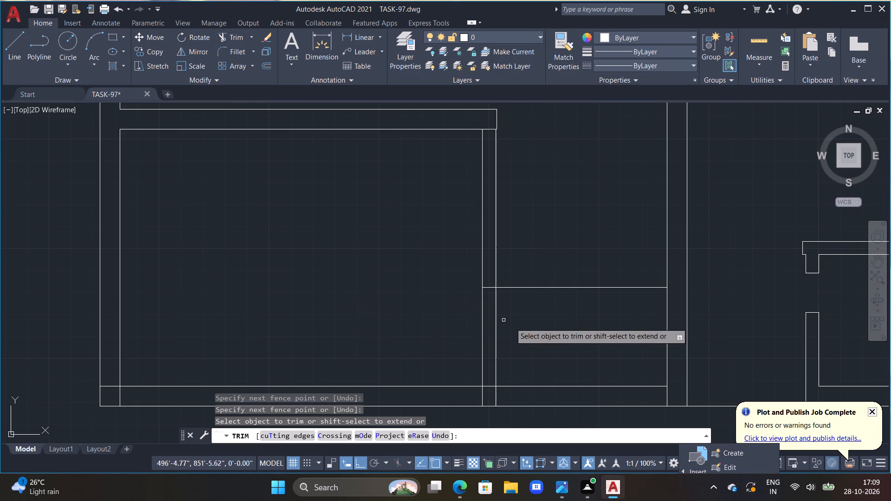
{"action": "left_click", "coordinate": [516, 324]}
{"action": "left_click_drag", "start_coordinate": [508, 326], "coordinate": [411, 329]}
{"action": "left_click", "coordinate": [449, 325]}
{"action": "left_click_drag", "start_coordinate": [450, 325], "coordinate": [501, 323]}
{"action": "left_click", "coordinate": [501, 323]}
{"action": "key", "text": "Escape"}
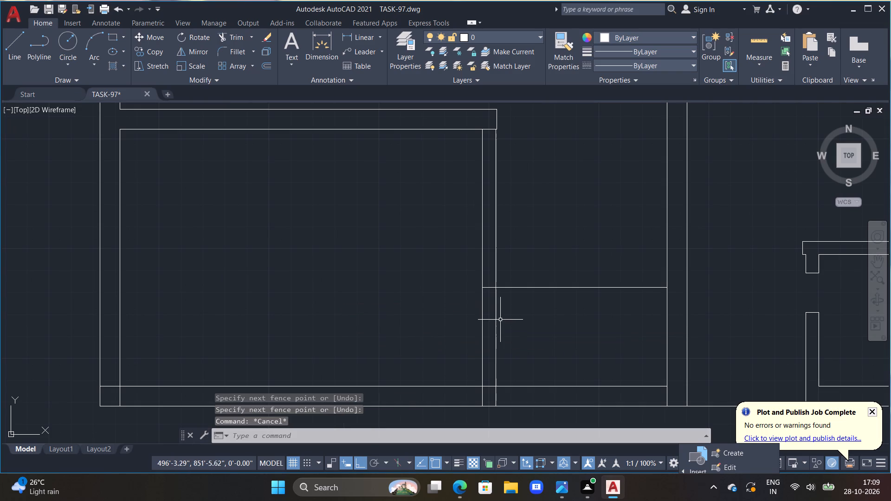
Trim both vertical partition lines below the offset line, including their short pieces within the bottom wall.
{"action": "key", "text": "t"}
{"action": "key", "text": "r"}
{"action": "key", "text": "space"}
{"action": "left_click_drag", "start_coordinate": [498, 320], "coordinate": [392, 349]}
{"action": "middle_click_drag", "start_coordinate": [484, 328], "coordinate": [484, 328]}
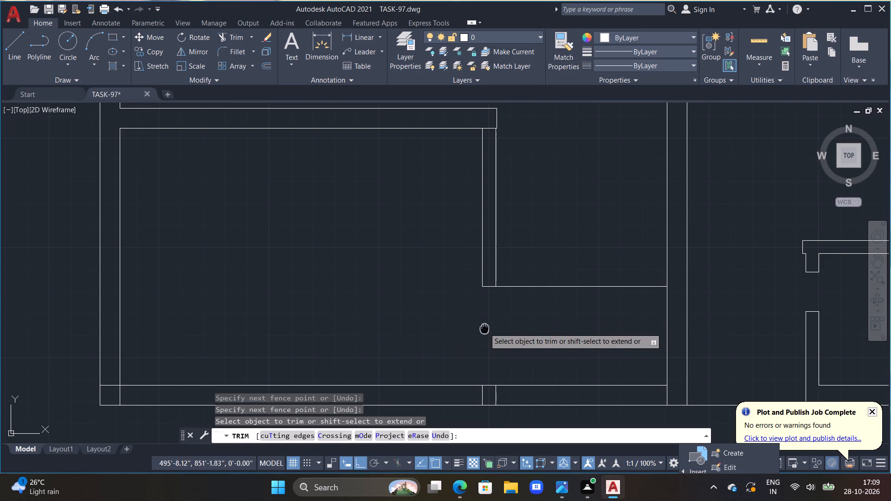
{"action": "middle_click_drag", "start_coordinate": [484, 328], "coordinate": [475, 285]}
{"action": "left_click", "coordinate": [488, 352]}
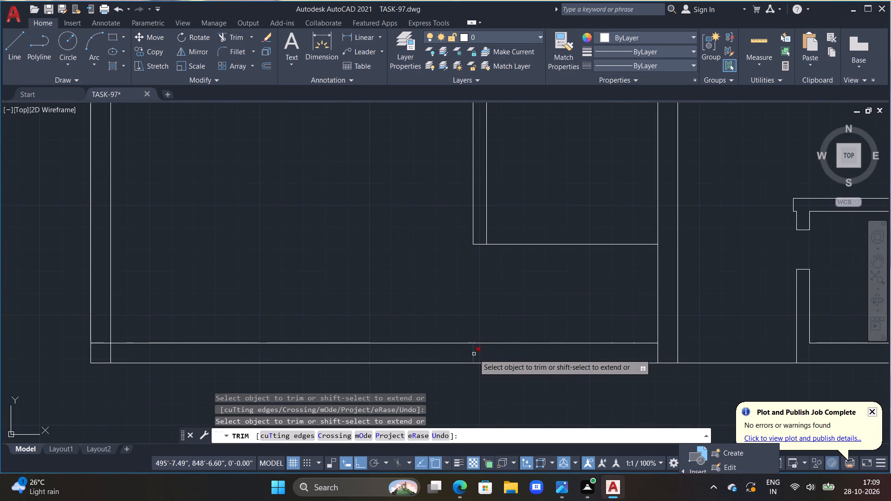
{"action": "left_click", "coordinate": [474, 354]}
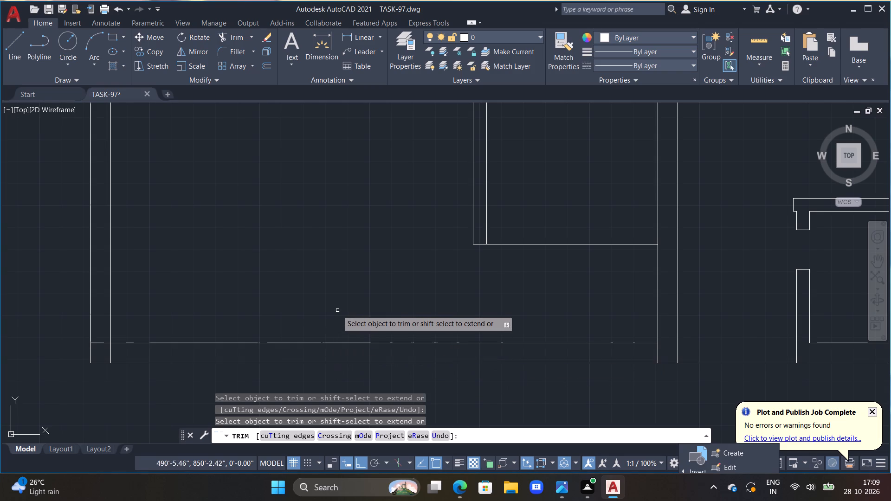
{"action": "scroll", "coordinate": [311, 303], "scroll_direction": "down", "scroll_amount": 3}
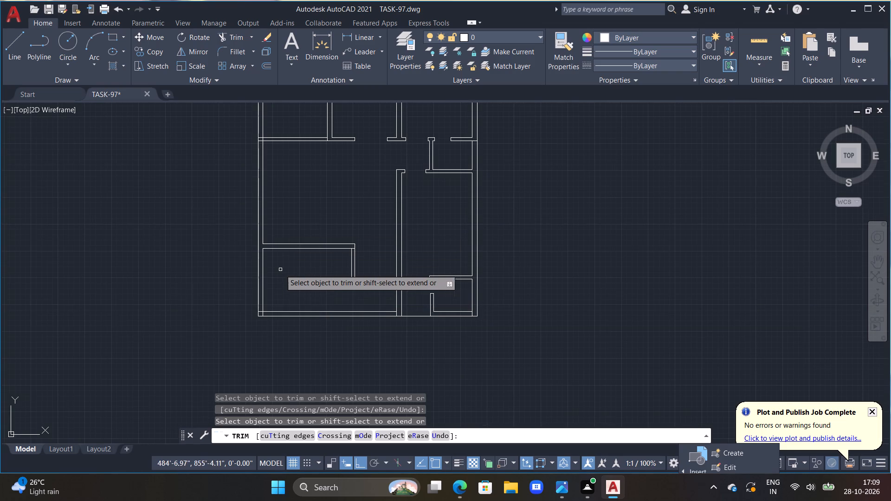
{"action": "scroll", "coordinate": [279, 267], "scroll_direction": "up", "scroll_amount": 1}
{"action": "key", "text": "Escape"}
{"action": "key", "text": "Escape"}
{"action": "key", "text": "Escape"}
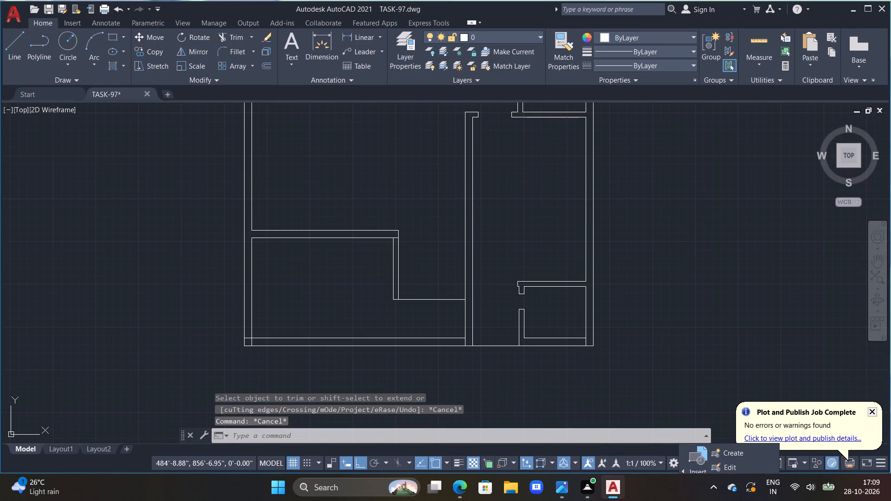
Extend the bottom line of the lower-left horizontal wall to the outer face of the left exterior wall.
{"action": "type", "text": "EX"}
{"action": "key", "text": "space"}
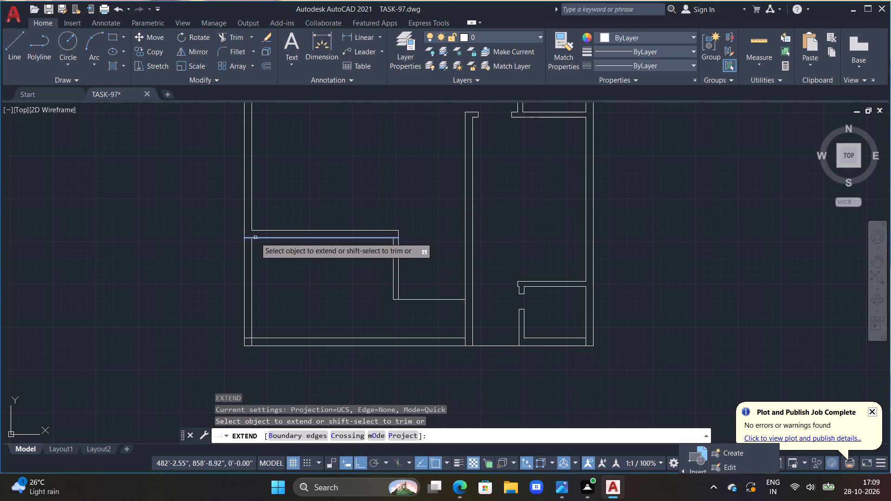
{"action": "left_click", "coordinate": [256, 238]}
{"action": "key", "text": "Escape"}
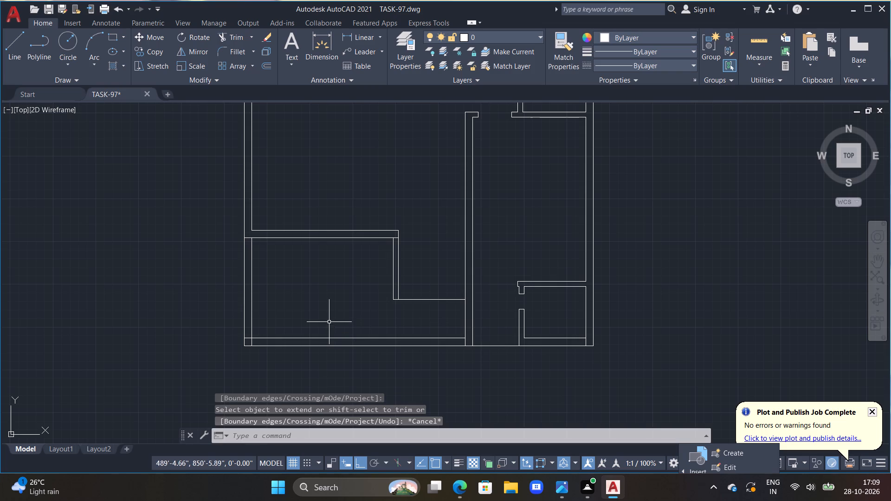
Trim away the lower-left room's bottom wall and the left exterior wall below the extended line, including the leftover corner pieces.
{"action": "key", "text": "t"}
{"action": "key", "text": "r"}
{"action": "key", "text": "space"}
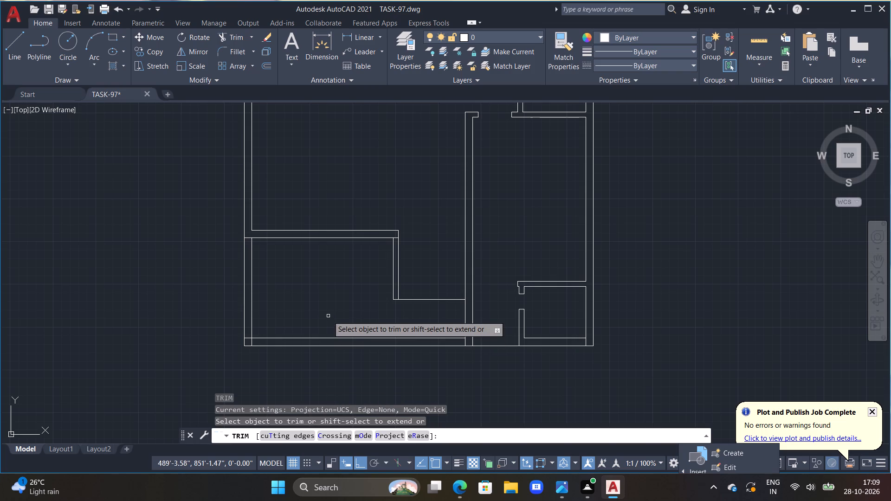
{"action": "left_click_drag", "start_coordinate": [322, 315], "coordinate": [282, 383]}
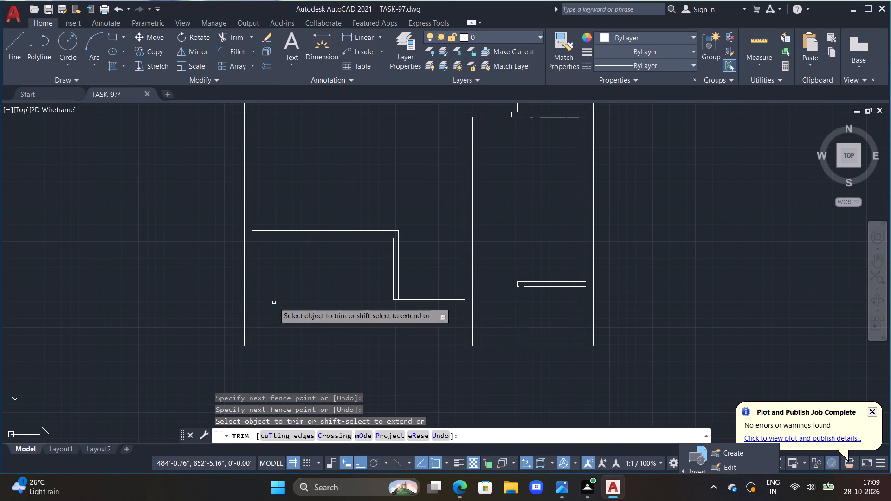
{"action": "left_click_drag", "start_coordinate": [261, 302], "coordinate": [192, 308]}
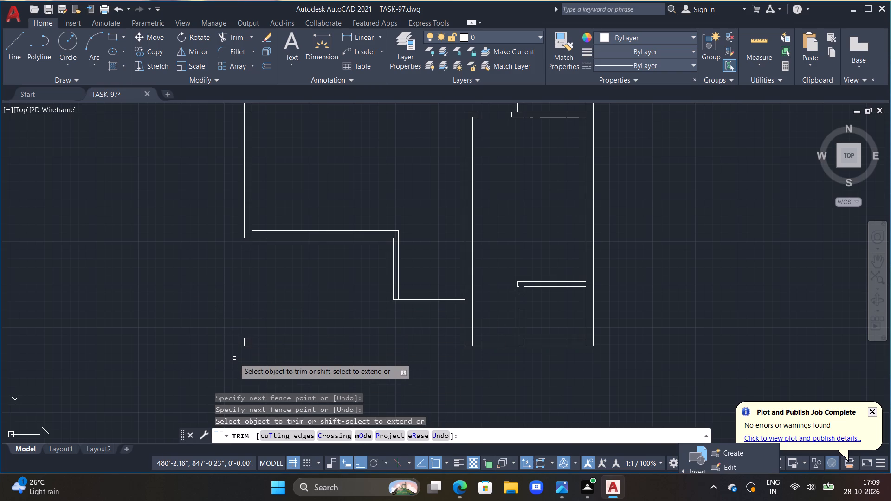
{"action": "double_click", "coordinate": [249, 348]}
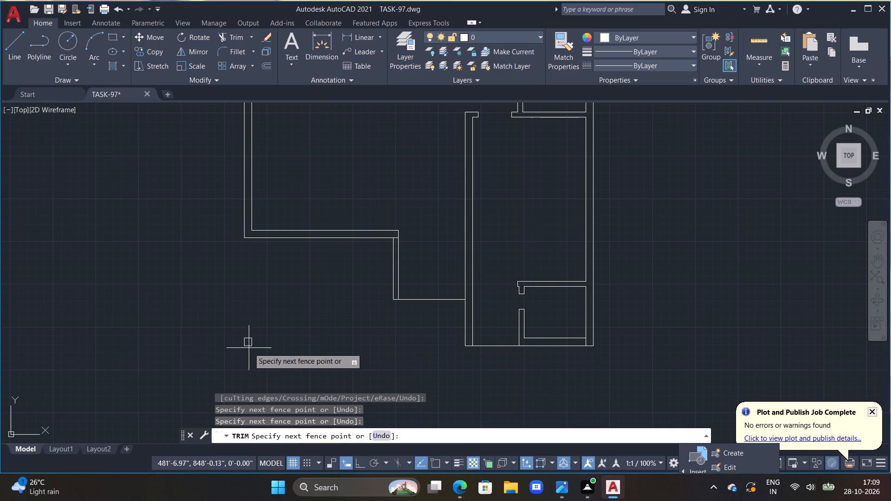
{"action": "triple_click", "coordinate": [247, 335]}
{"action": "left_click_drag", "start_coordinate": [241, 340], "coordinate": [251, 340]}
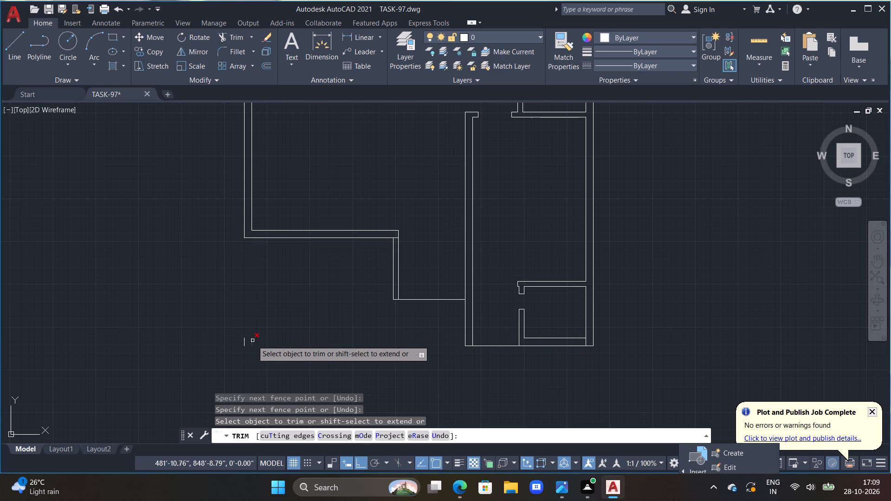
{"action": "left_click", "coordinate": [253, 340]}
{"action": "left_click", "coordinate": [244, 341]}
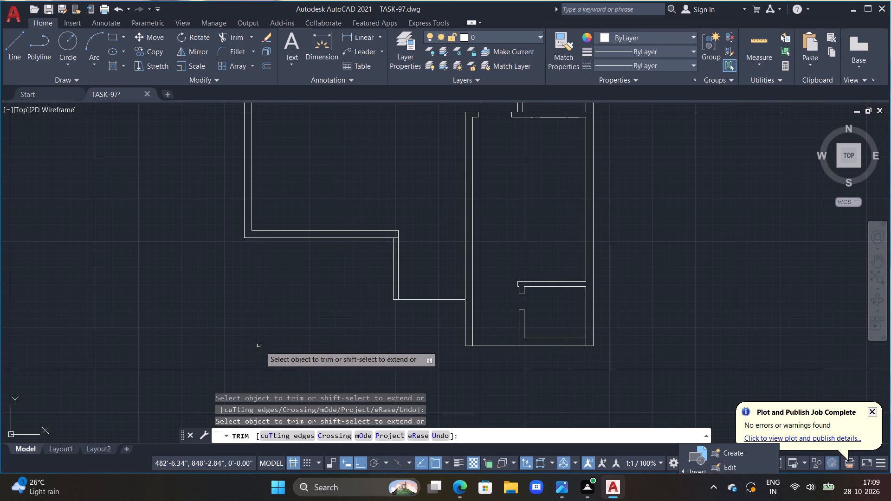
{"action": "key", "text": "Escape"}
{"action": "key", "text": "Escape"}
{"action": "key", "text": "Escape"}
{"action": "key", "text": "Escape"}
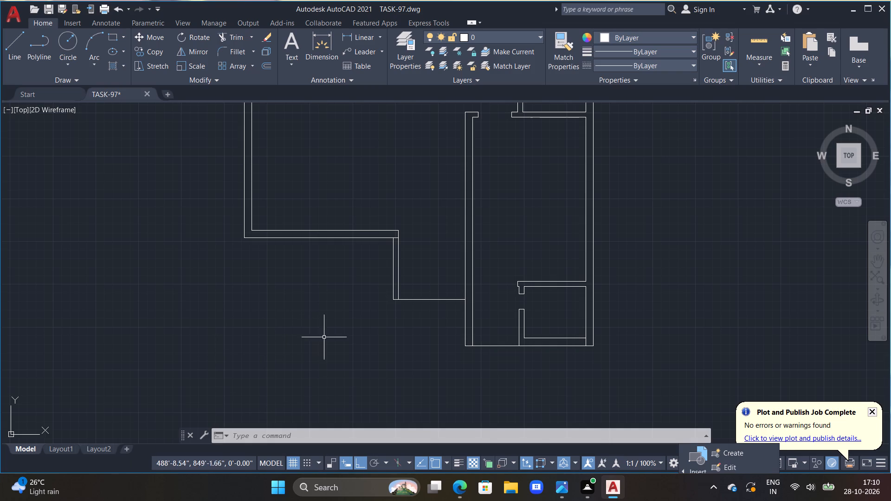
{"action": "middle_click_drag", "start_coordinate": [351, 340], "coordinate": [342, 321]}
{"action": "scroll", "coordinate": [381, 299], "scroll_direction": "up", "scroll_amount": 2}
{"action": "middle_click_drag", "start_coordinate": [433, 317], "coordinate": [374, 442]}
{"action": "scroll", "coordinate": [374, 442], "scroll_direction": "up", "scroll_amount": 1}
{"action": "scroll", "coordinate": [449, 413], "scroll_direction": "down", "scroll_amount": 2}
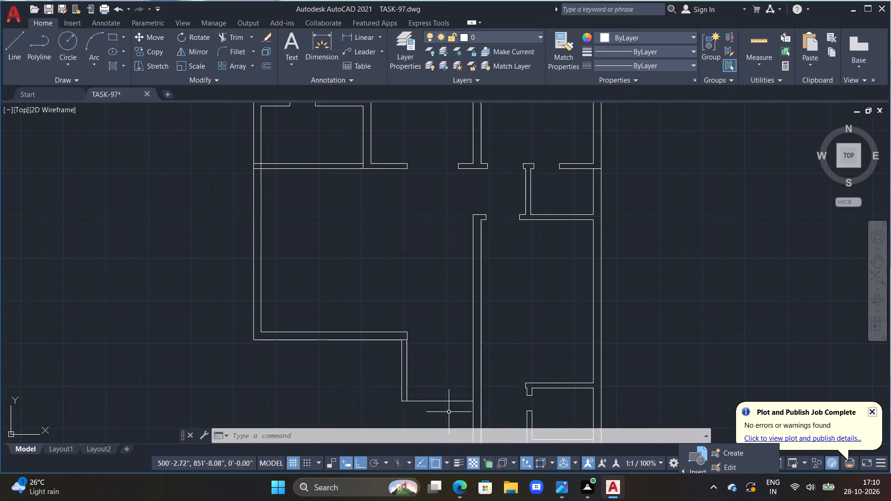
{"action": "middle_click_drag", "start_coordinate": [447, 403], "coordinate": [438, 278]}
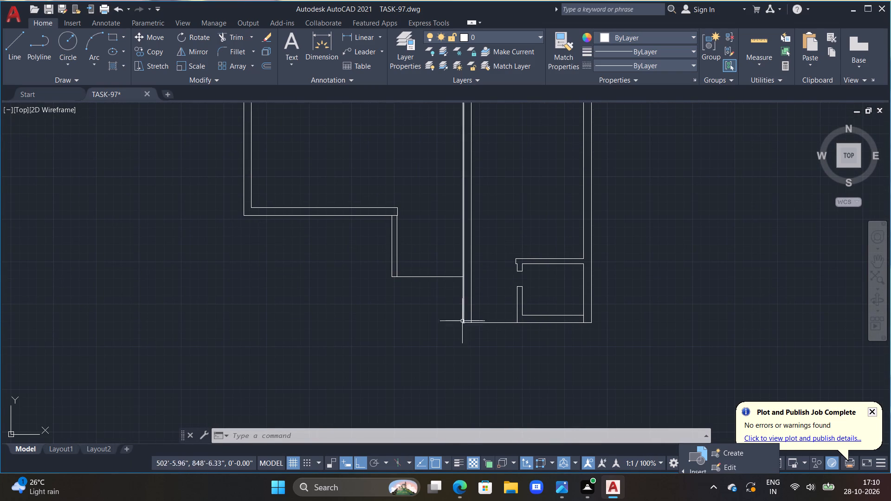
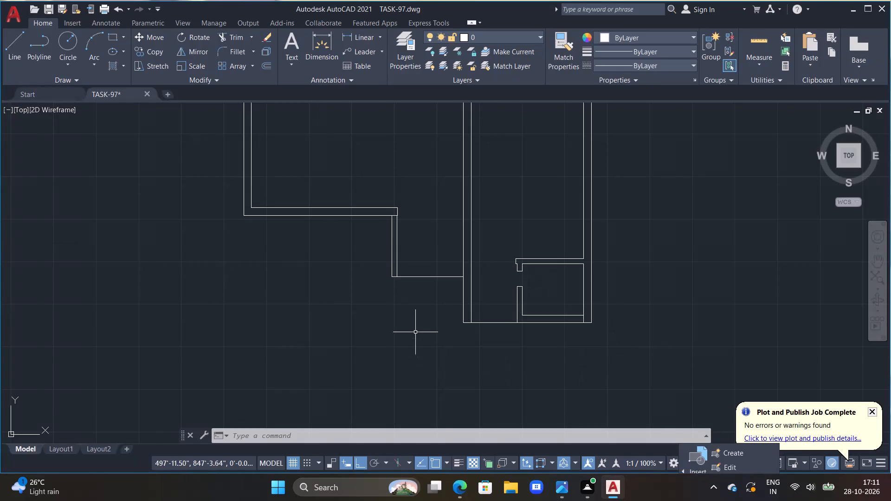
Offset the lower recess's bottom line upward at successive 1' intervals to make three parallel lines between the 6" partition and the 9" wall.
{"action": "scroll", "coordinate": [427, 295], "scroll_direction": "up", "scroll_amount": 1}
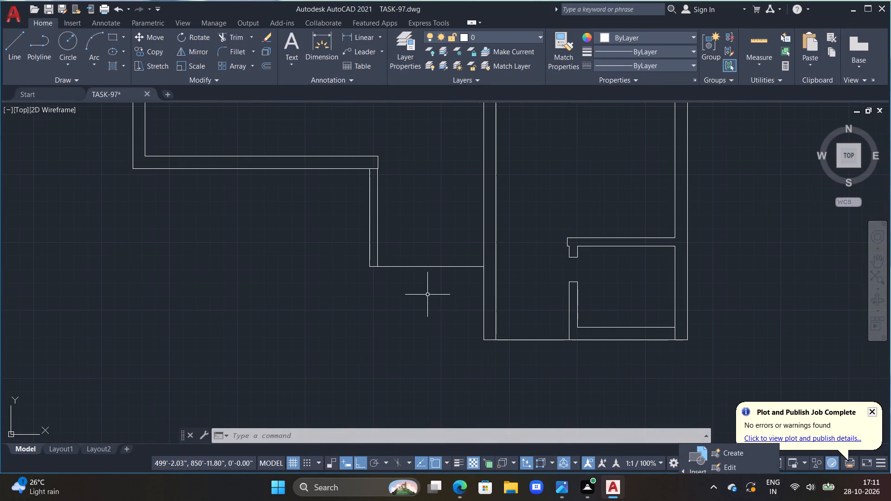
{"action": "middle_click_drag", "start_coordinate": [427, 292], "coordinate": [415, 279]}
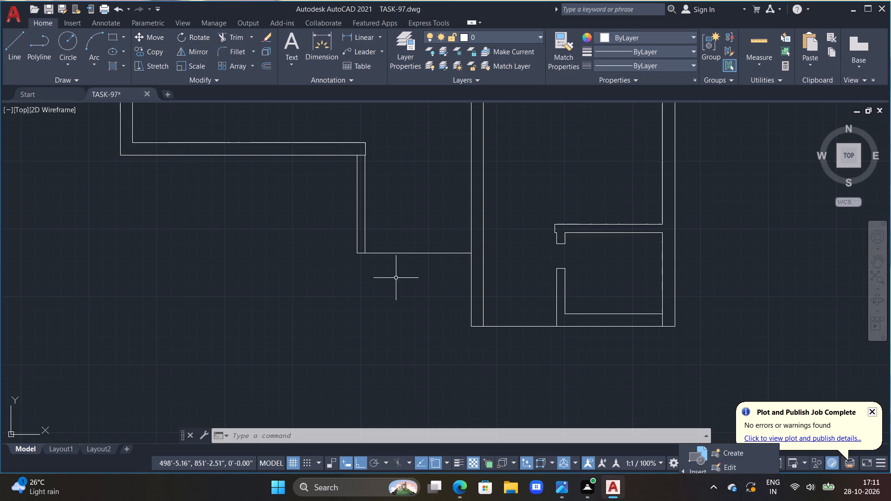
{"action": "scroll", "coordinate": [377, 247], "scroll_direction": "up", "scroll_amount": 2}
{"action": "middle_click_drag", "start_coordinate": [412, 294], "coordinate": [371, 344]}
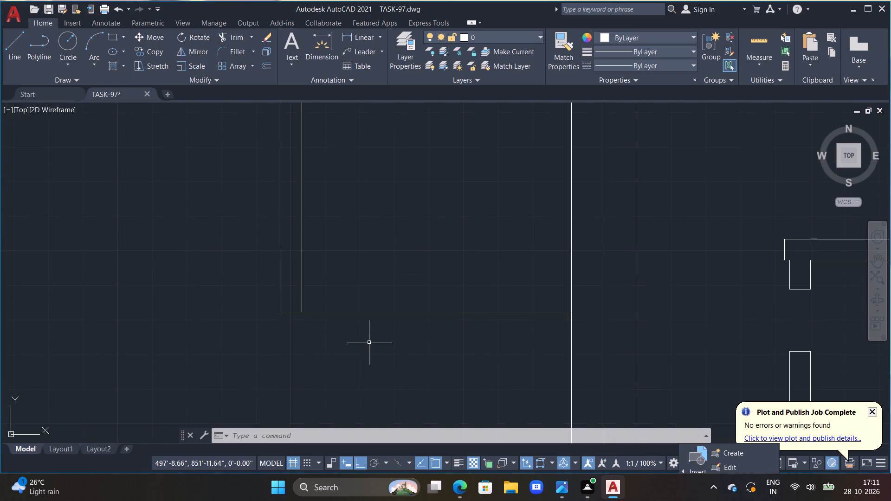
{"action": "type", "text": "OFF 1'"}
{"action": "key", "text": "Return"}
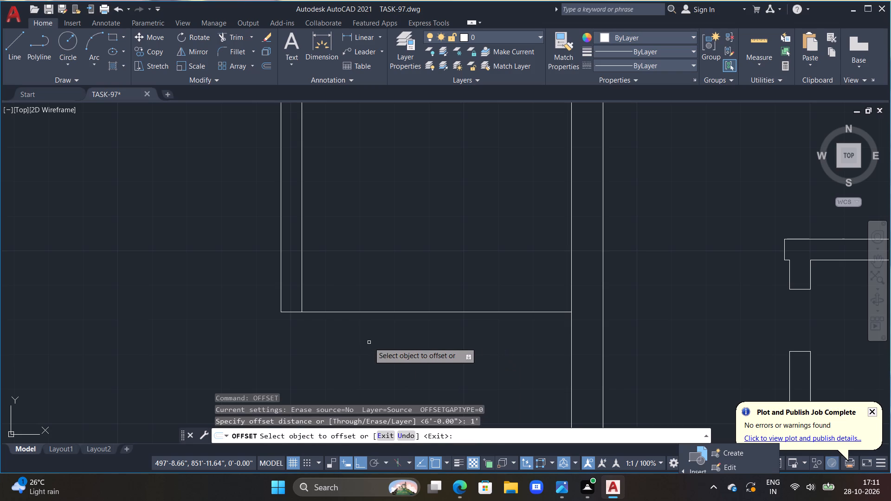
{"action": "double_click", "coordinate": [388, 312]}
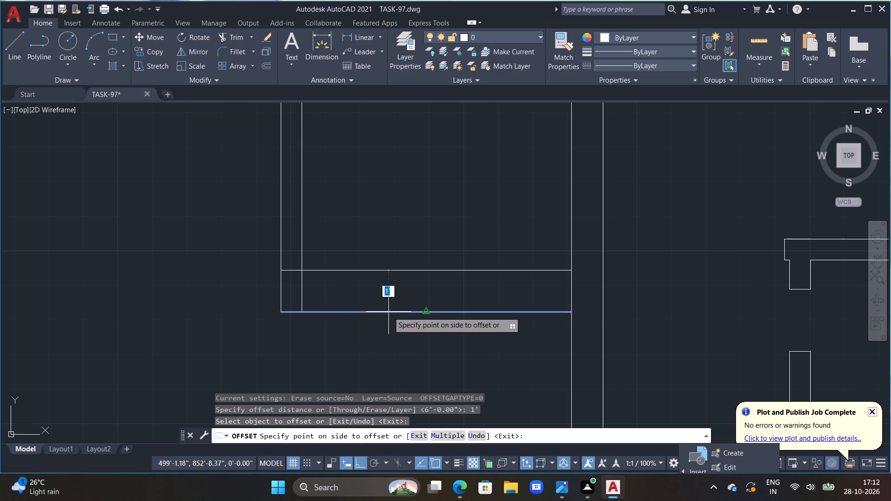
{"action": "left_click", "coordinate": [389, 298]}
{"action": "triple_click", "coordinate": [389, 272]}
{"action": "double_click", "coordinate": [391, 225]}
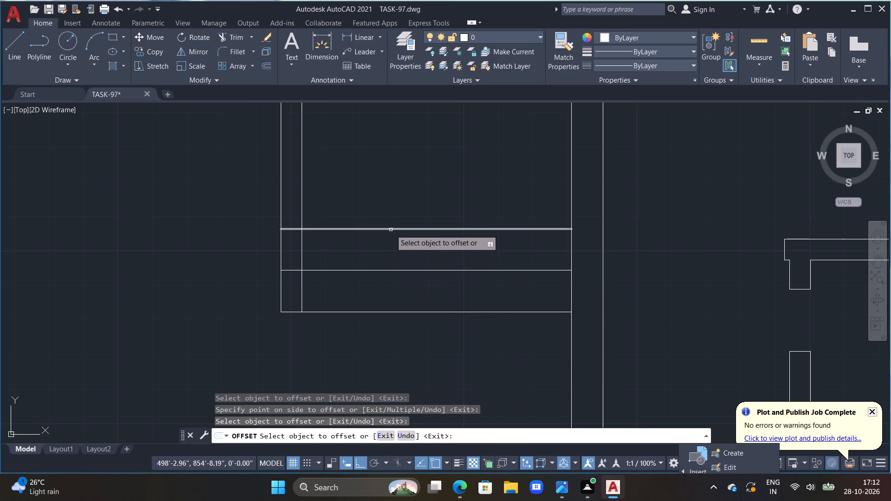
{"action": "left_click", "coordinate": [391, 230]}
{"action": "left_click_drag", "start_coordinate": [391, 230], "coordinate": [391, 225]}
{"action": "left_click", "coordinate": [394, 193]}
{"action": "scroll", "coordinate": [398, 189], "scroll_direction": "down", "scroll_amount": 1}
{"action": "middle_click_drag", "start_coordinate": [404, 184], "coordinate": [405, 199]}
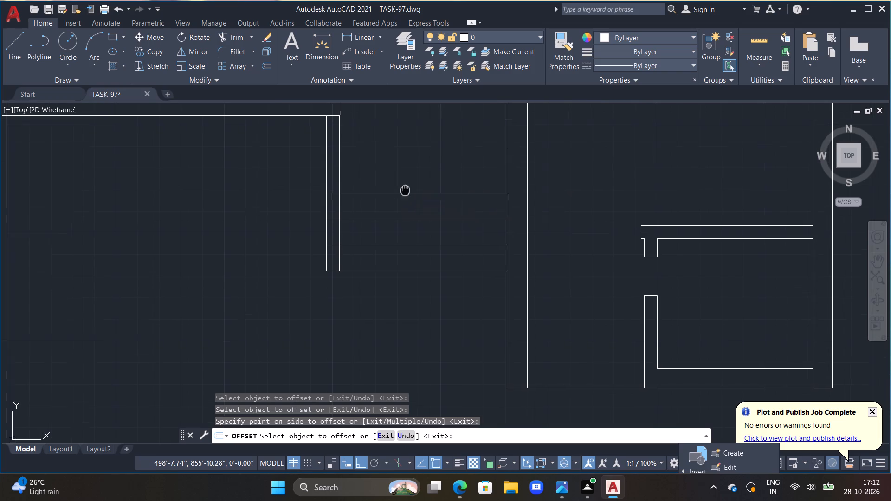
{"action": "middle_click_drag", "start_coordinate": [405, 199], "coordinate": [400, 244]}
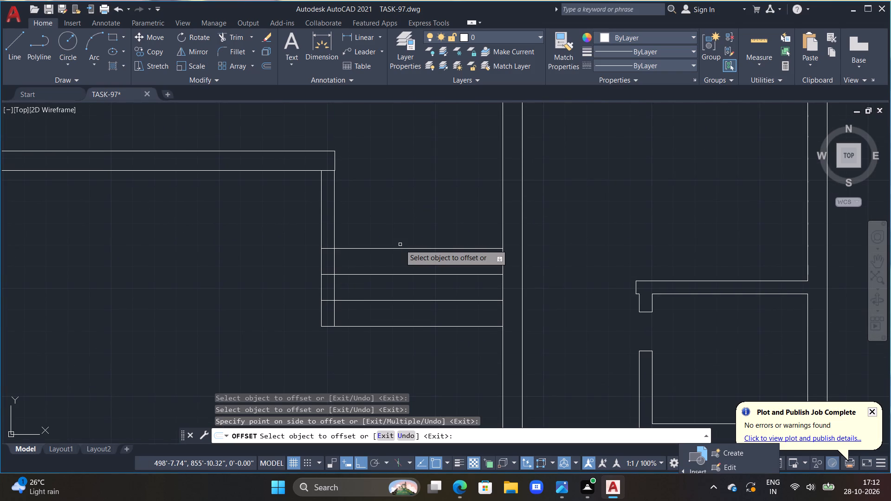
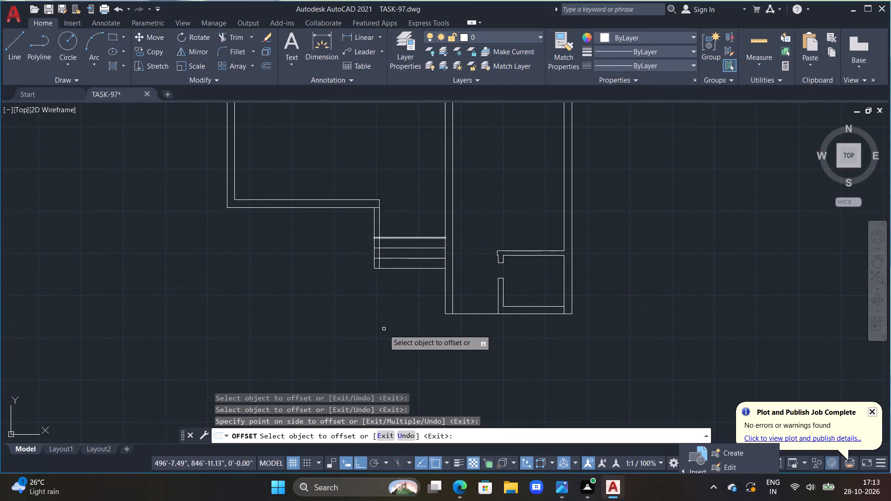
Trim the three 1'-spaced step lines where they cross the 6" partition, so they stop at its inner face.
{"action": "middle_click_drag", "start_coordinate": [390, 281], "coordinate": [390, 306]}
{"action": "scroll", "coordinate": [387, 298], "scroll_direction": "up", "scroll_amount": 1}
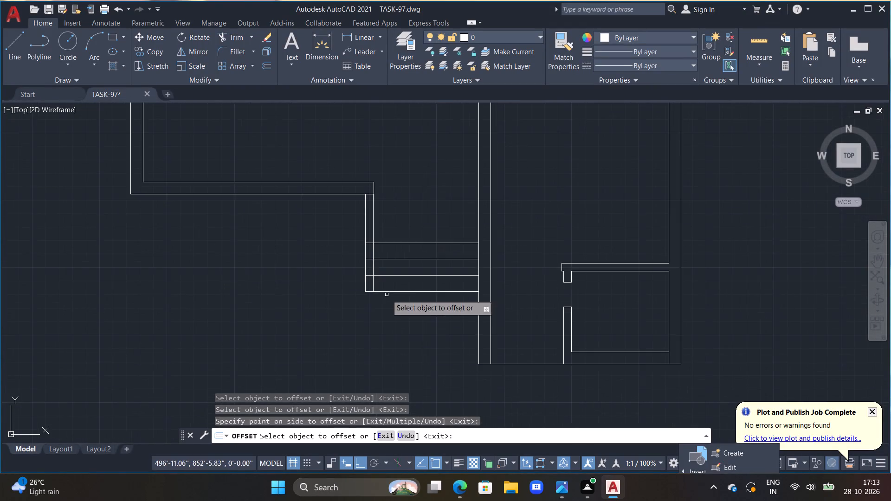
{"action": "scroll", "coordinate": [394, 250], "scroll_direction": "up", "scroll_amount": 1}
{"action": "key", "text": "Escape"}
{"action": "key", "text": "Escape"}
{"action": "key", "text": "Escape"}
{"action": "key", "text": "Escape"}
{"action": "key", "text": "Escape"}
{"action": "key", "text": "Escape"}
{"action": "key", "text": "Escape"}
{"action": "key", "text": "Escape"}
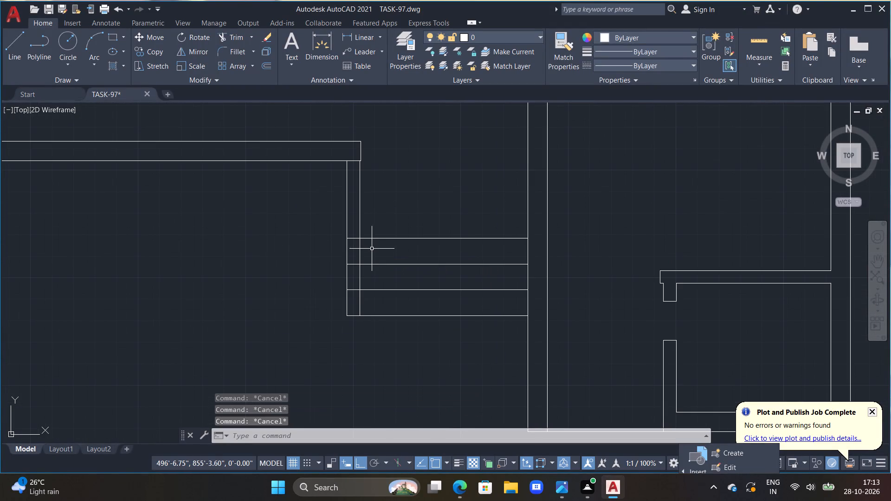
{"action": "type", "text": "TR"}
{"action": "key", "text": "space"}
{"action": "left_click_drag", "start_coordinate": [354, 238], "coordinate": [353, 246]}
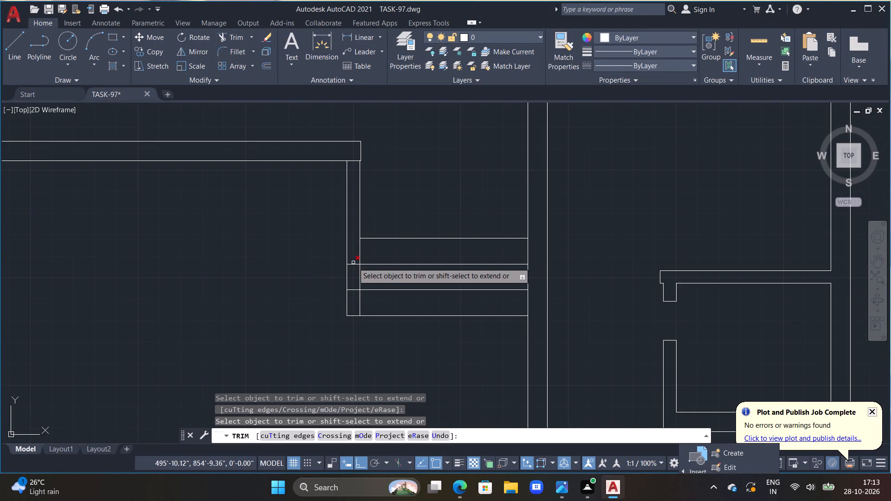
{"action": "double_click", "coordinate": [353, 263]}
{"action": "left_click", "coordinate": [352, 290]}
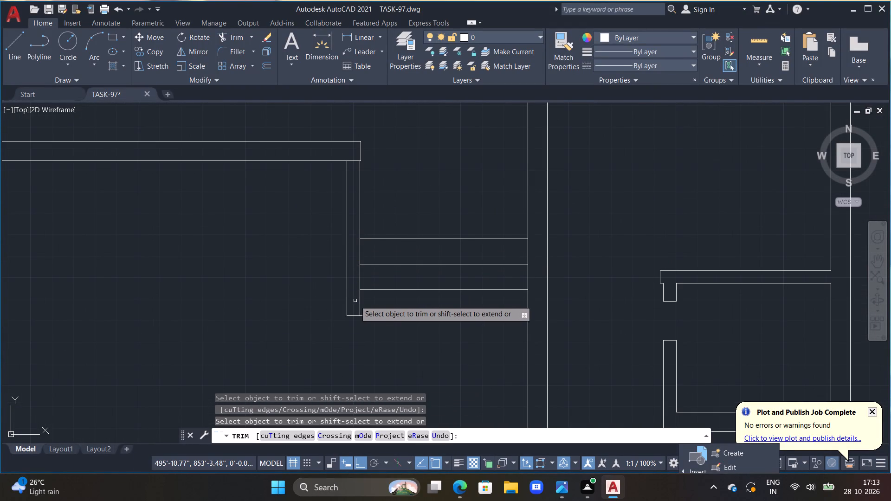
{"action": "key", "text": "Escape"}
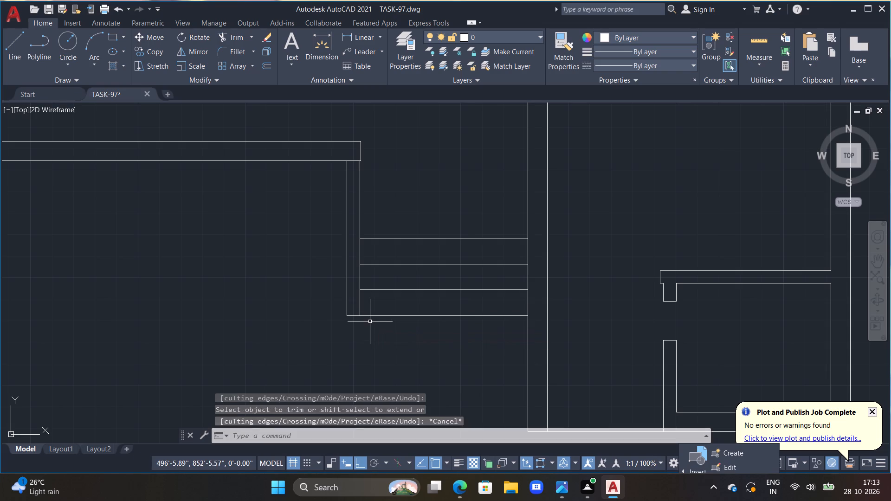
{"action": "key", "text": "Escape"}
{"action": "key", "text": "Escape"}
{"action": "key", "text": "Escape"}
{"action": "key", "text": "Escape"}
{"action": "key", "text": "Escape"}
{"action": "key", "text": "Escape"}
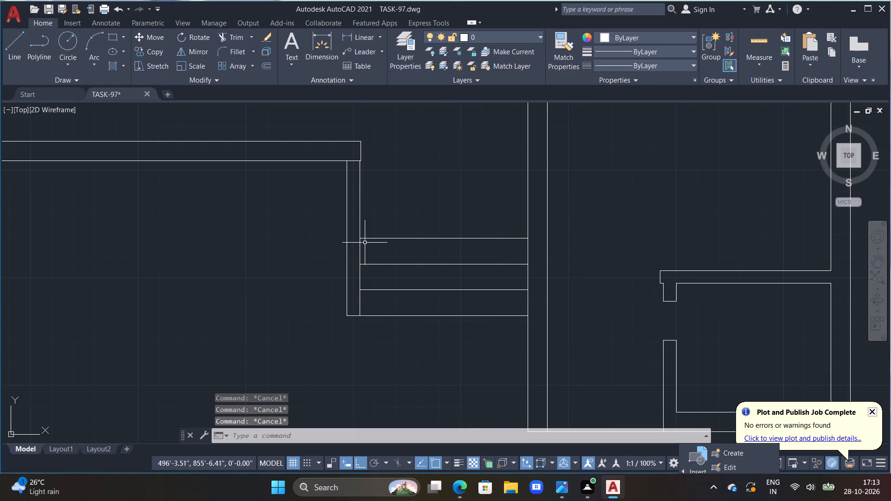
{"action": "key", "text": "Escape"}
Delete the two vertical lines of the 6" partition beside the step lines.
{"action": "left_click", "coordinate": [360, 228]}
{"action": "left_click", "coordinate": [348, 224]}
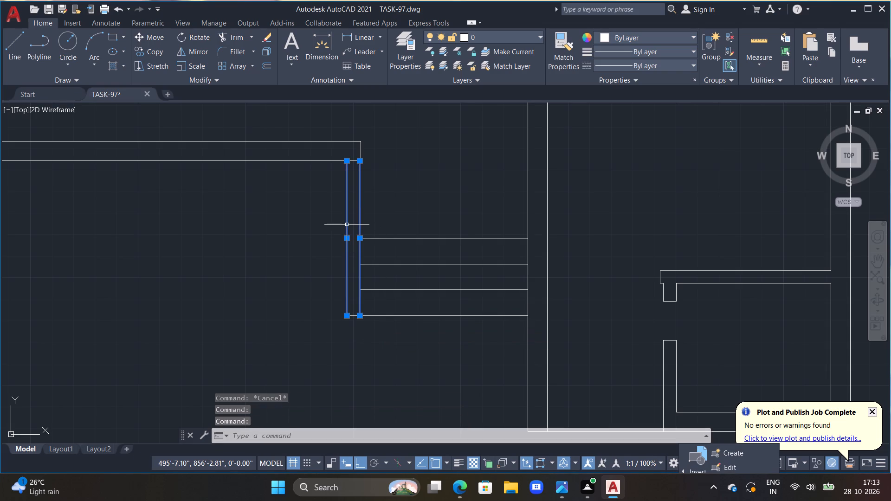
{"action": "key", "text": "Delete"}
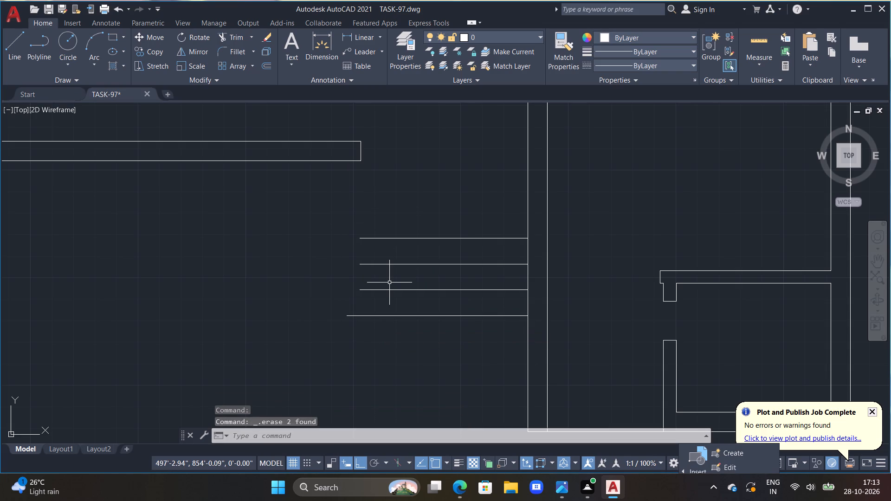
Set the current drawing colour to Magenta.
{"action": "double_click", "coordinate": [622, 37]}
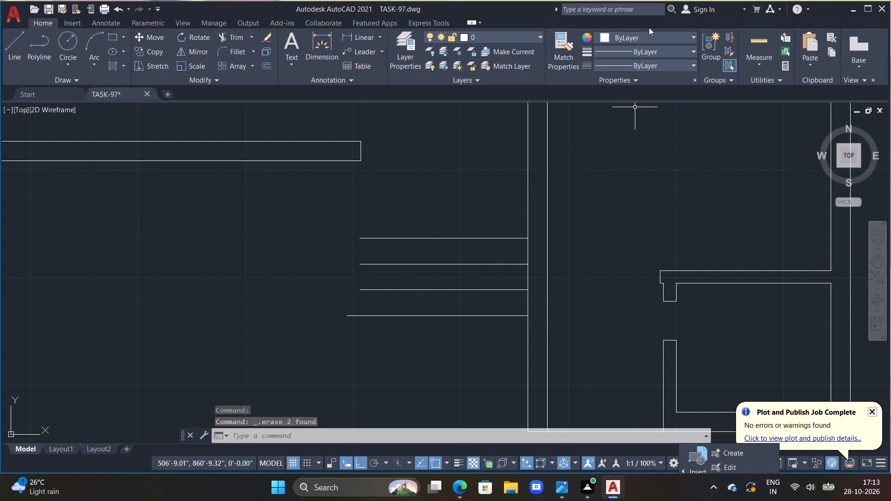
{"action": "double_click", "coordinate": [692, 34]}
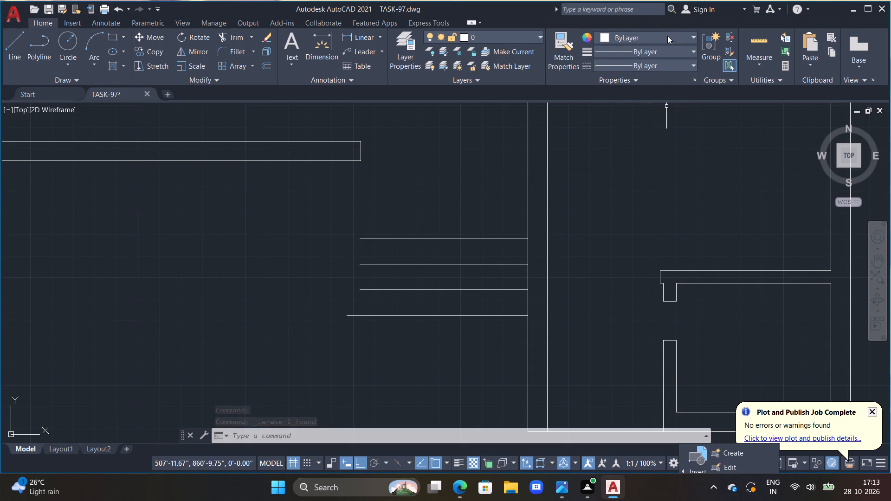
{"action": "double_click", "coordinate": [665, 38]}
{"action": "double_click", "coordinate": [637, 41]}
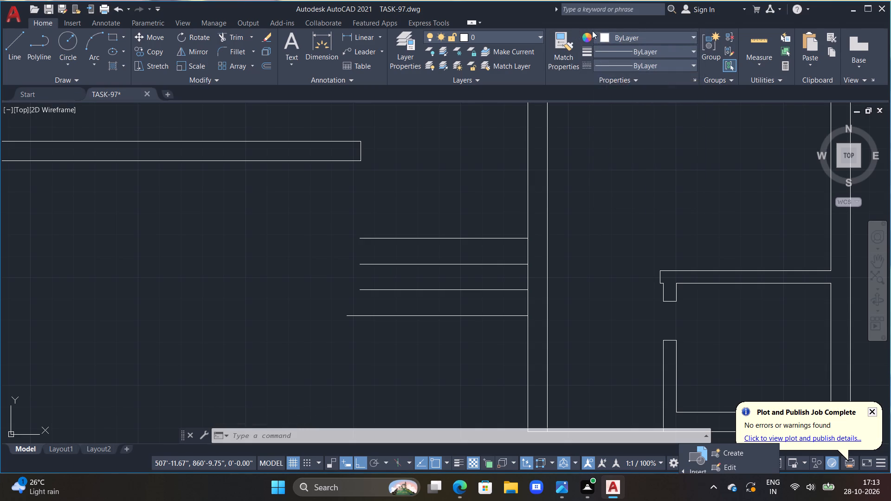
{"action": "double_click", "coordinate": [606, 38]}
{"action": "double_click", "coordinate": [606, 38]}
{"action": "left_click", "coordinate": [606, 38]}
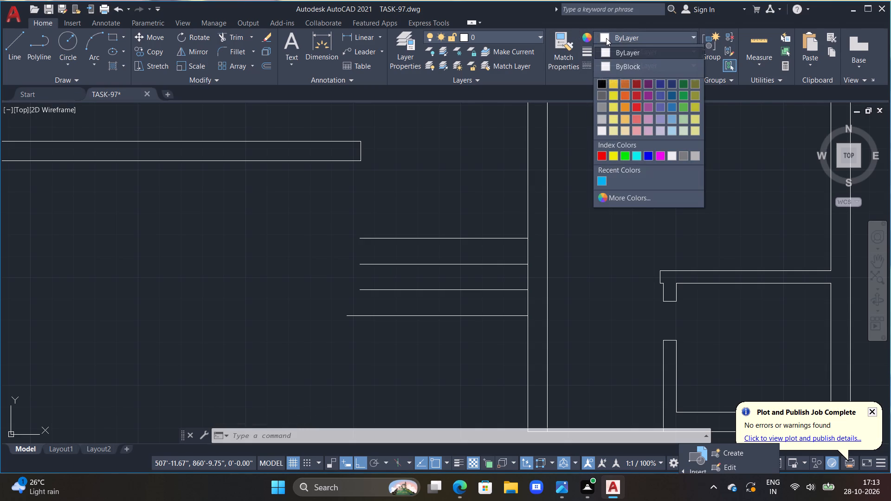
{"action": "left_click", "coordinate": [663, 156]}
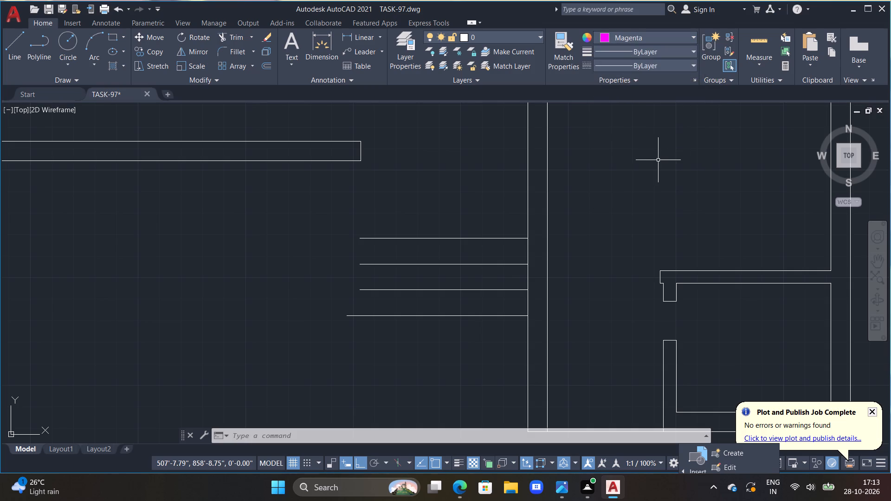
Draw a vertical line about 6'-2" down from the 9" wall's lower corner and trim its overshoot below the recess's bottom line.
{"action": "type", "text": "L"}
{"action": "key", "text": "space"}
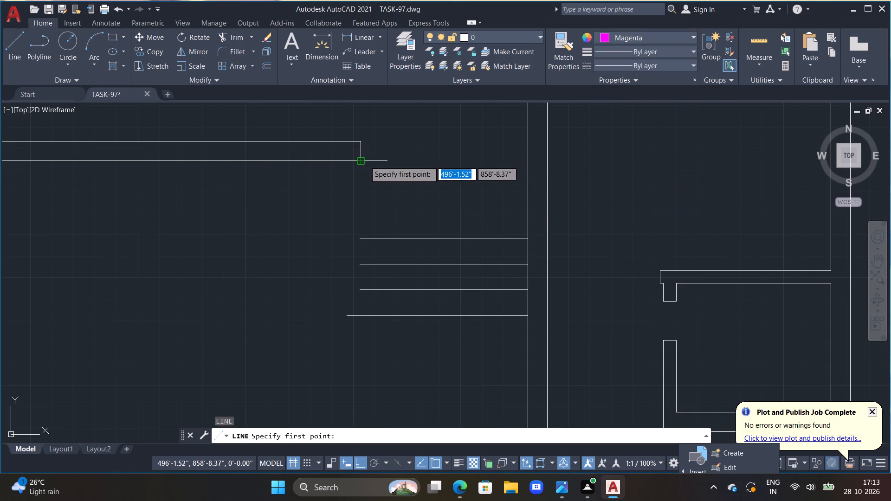
{"action": "left_click", "coordinate": [359, 163]}
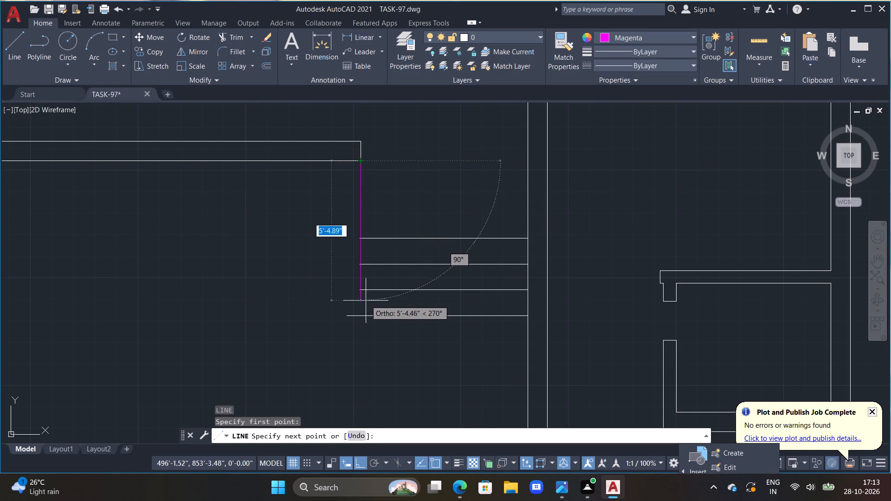
{"action": "scroll", "coordinate": [363, 313], "scroll_direction": "up", "scroll_amount": 3}
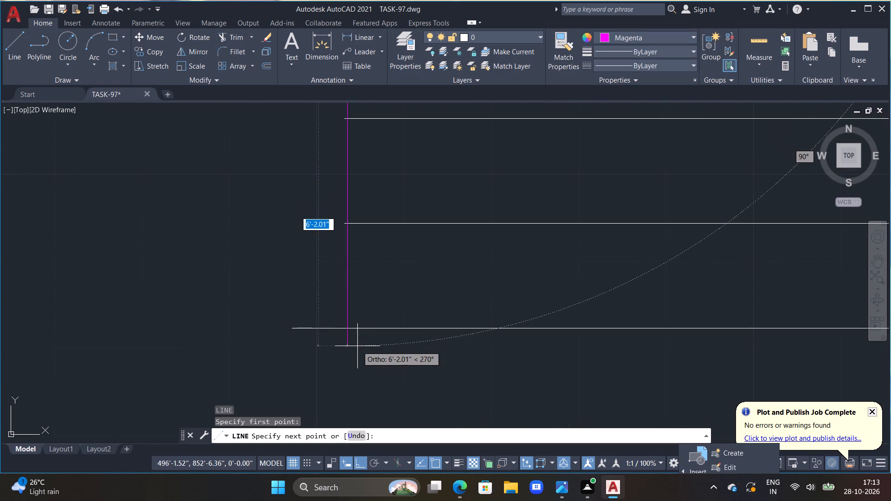
{"action": "left_click", "coordinate": [357, 346]}
{"action": "key", "text": "Escape"}
{"action": "type", "text": "TR"}
{"action": "key", "text": "space"}
{"action": "left_click_drag", "start_coordinate": [351, 339], "coordinate": [327, 339]}
{"action": "key", "text": "Escape"}
{"action": "key", "text": "Escape"}
{"action": "key", "text": "Escape"}
{"action": "key", "text": "Escape"}
{"action": "key", "text": "Escape"}
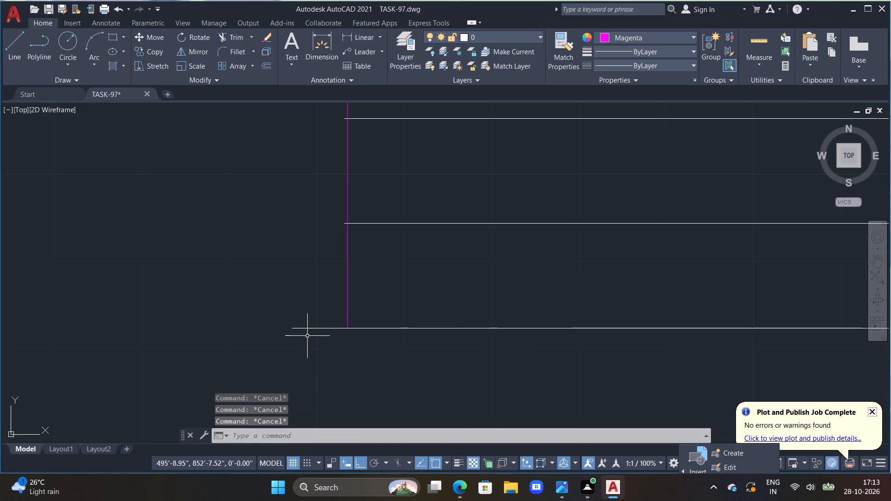
Draw a line about 6.35" left along the recess's bottom edge, continuing vertically up past the 9" wall's lower line.
{"action": "type", "text": "L"}
{"action": "key", "text": "space"}
{"action": "left_click_drag", "start_coordinate": [348, 330], "coordinate": [340, 330]}
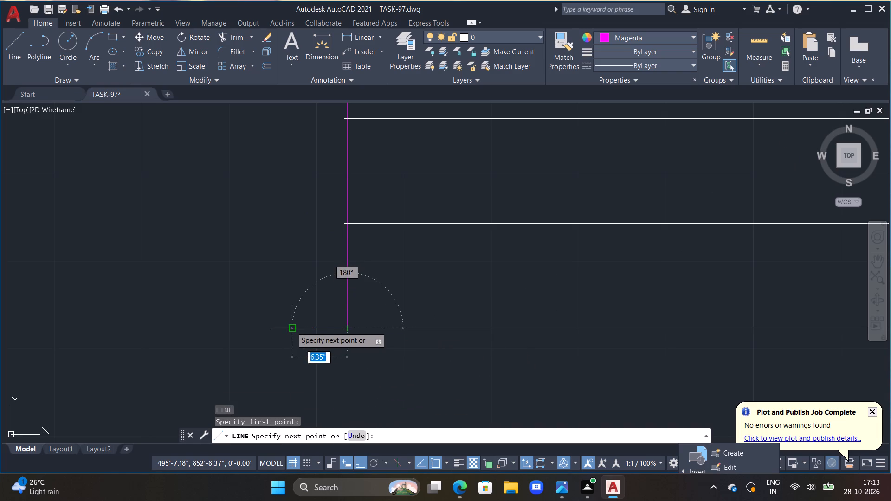
{"action": "left_click", "coordinate": [289, 327]}
{"action": "middle_click_drag", "start_coordinate": [305, 220], "coordinate": [302, 397]}
{"action": "scroll", "coordinate": [295, 348], "scroll_direction": "down", "scroll_amount": 2}
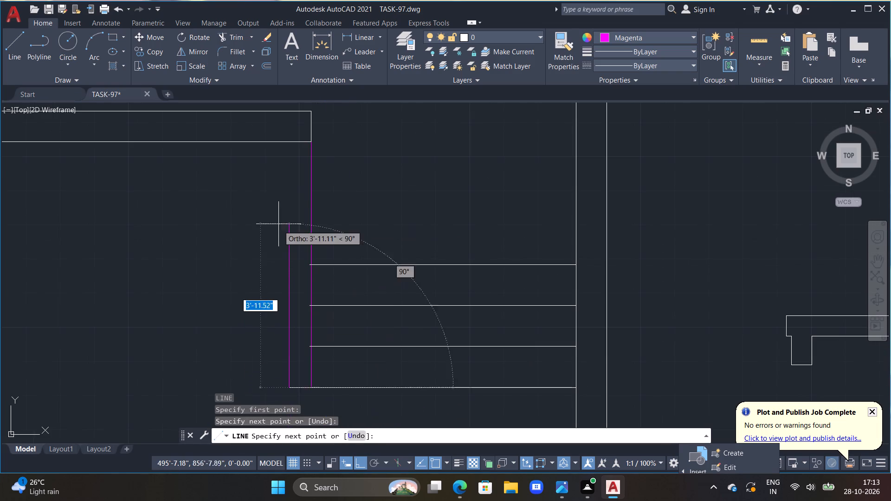
{"action": "scroll", "coordinate": [285, 148], "scroll_direction": "up", "scroll_amount": 2}
{"action": "middle_click_drag", "start_coordinate": [288, 141], "coordinate": [289, 183]}
{"action": "scroll", "coordinate": [289, 183], "scroll_direction": "up", "scroll_amount": 1}
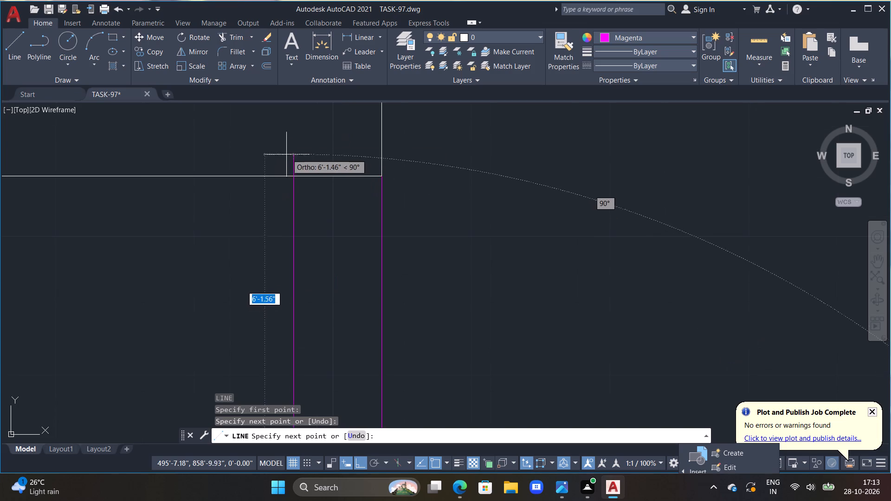
{"action": "left_click", "coordinate": [291, 142]}
{"action": "key", "text": "Escape"}
Trim the outer partition line's overshoot above the 9" wall's lower line.
{"action": "type", "text": "TR"}
{"action": "key", "text": "space"}
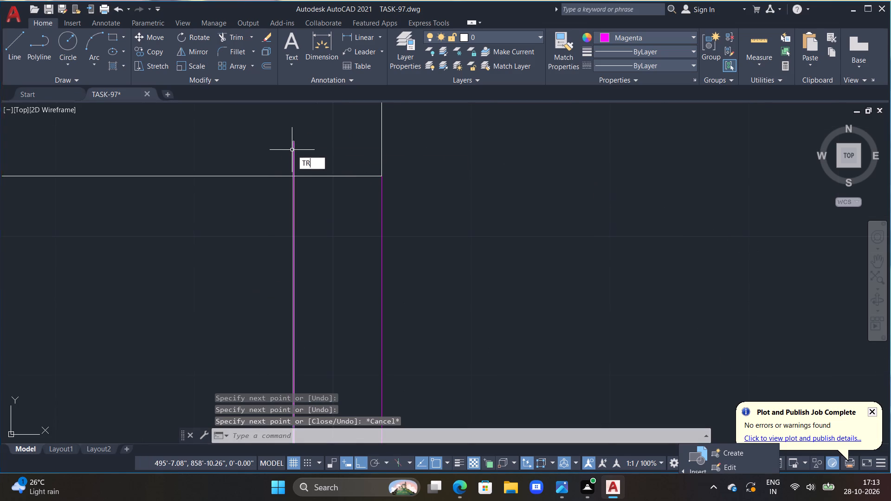
{"action": "left_click_drag", "start_coordinate": [292, 151], "coordinate": [294, 155]}
{"action": "key", "text": "Escape"}
{"action": "scroll", "coordinate": [310, 134], "scroll_direction": "down", "scroll_amount": 2}
{"action": "key", "text": "Escape"}
{"action": "scroll", "coordinate": [323, 168], "scroll_direction": "down", "scroll_amount": 2}
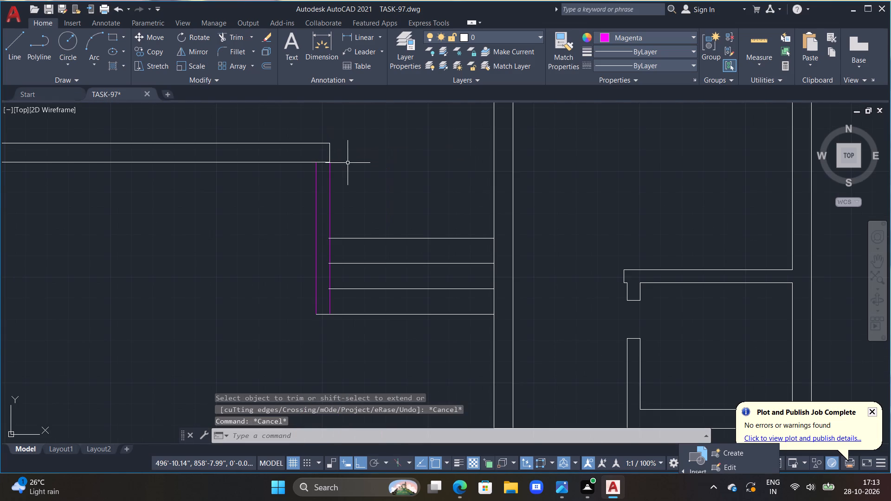
{"action": "key", "text": "Escape"}
{"action": "key", "text": "Escape"}
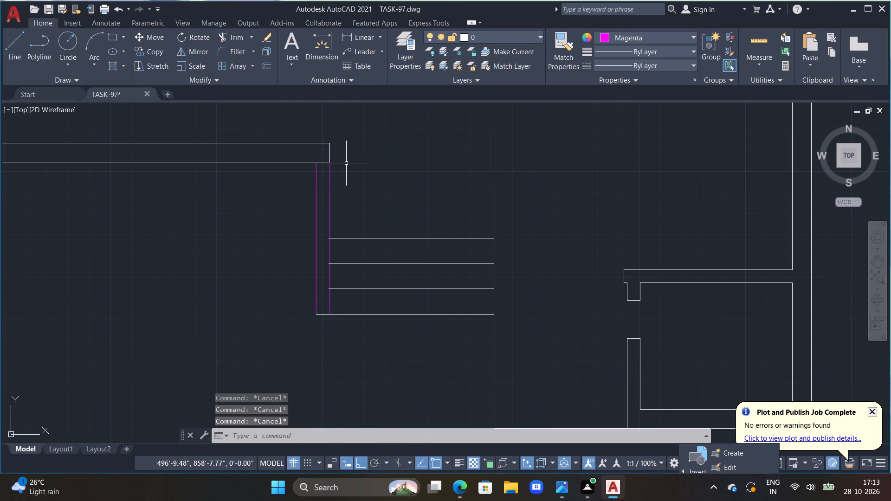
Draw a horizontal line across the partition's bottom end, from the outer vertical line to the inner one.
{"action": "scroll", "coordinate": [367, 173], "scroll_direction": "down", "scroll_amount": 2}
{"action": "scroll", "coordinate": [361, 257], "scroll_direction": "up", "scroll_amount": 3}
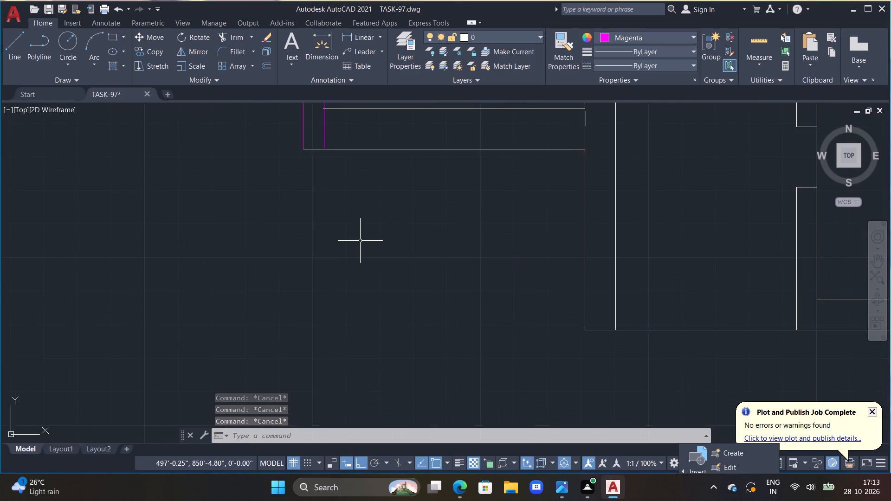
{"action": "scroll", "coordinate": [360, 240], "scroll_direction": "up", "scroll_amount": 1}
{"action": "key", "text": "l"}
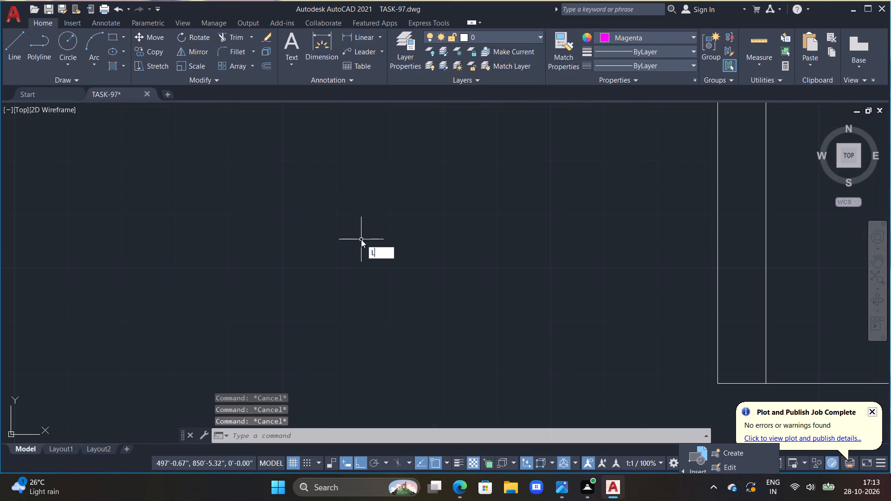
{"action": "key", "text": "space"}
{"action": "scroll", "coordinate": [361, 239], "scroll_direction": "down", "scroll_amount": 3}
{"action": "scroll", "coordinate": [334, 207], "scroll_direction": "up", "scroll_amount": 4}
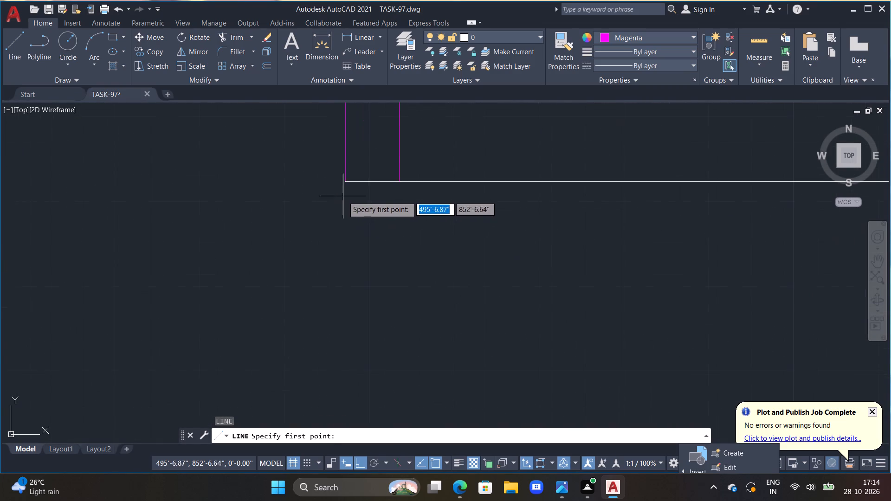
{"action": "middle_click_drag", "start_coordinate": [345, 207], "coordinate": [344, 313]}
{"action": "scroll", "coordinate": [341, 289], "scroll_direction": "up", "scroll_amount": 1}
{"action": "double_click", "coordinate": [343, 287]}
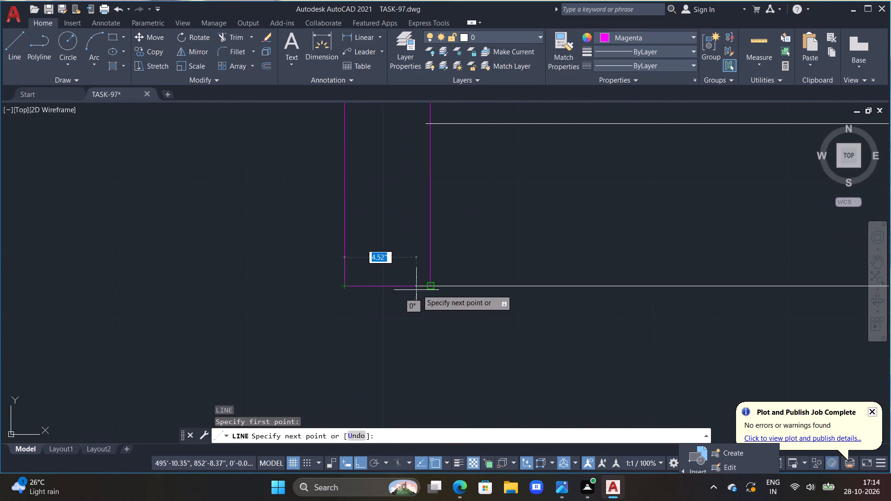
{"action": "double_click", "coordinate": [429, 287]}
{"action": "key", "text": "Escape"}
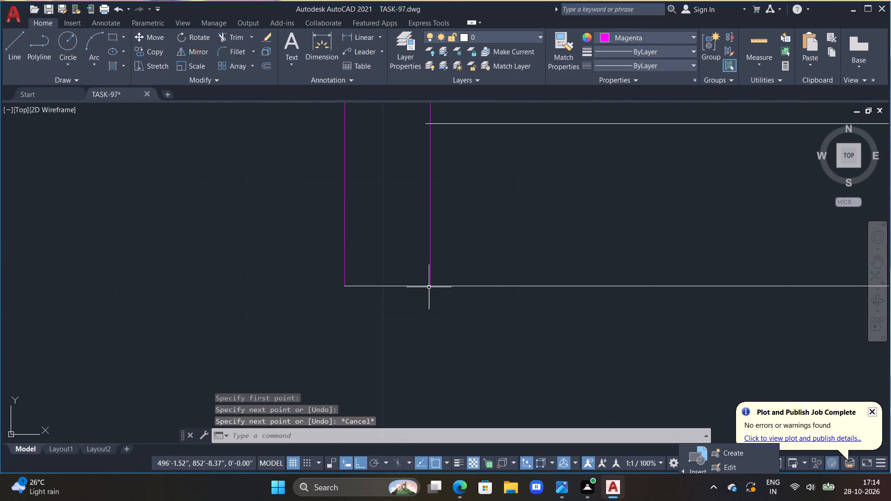
Trim the overlapping bottom lines between the partition's two magenta vertical lines.
{"action": "scroll", "coordinate": [429, 287], "scroll_direction": "down", "scroll_amount": 3}
{"action": "scroll", "coordinate": [340, 284], "scroll_direction": "down", "scroll_amount": 5}
{"action": "scroll", "coordinate": [349, 284], "scroll_direction": "up", "scroll_amount": 10}
{"action": "middle_click_drag", "start_coordinate": [347, 305], "coordinate": [351, 295]}
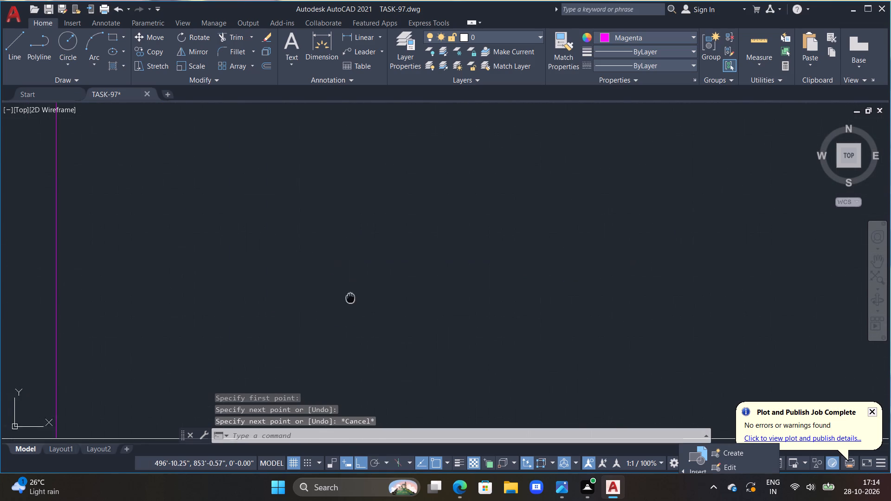
{"action": "middle_click_drag", "start_coordinate": [351, 295], "coordinate": [473, 134]}
{"action": "scroll", "coordinate": [394, 188], "scroll_direction": "down", "scroll_amount": 2}
{"action": "middle_click_drag", "start_coordinate": [350, 204], "coordinate": [549, 207]}
{"action": "scroll", "coordinate": [524, 208], "scroll_direction": "up", "scroll_amount": 2}
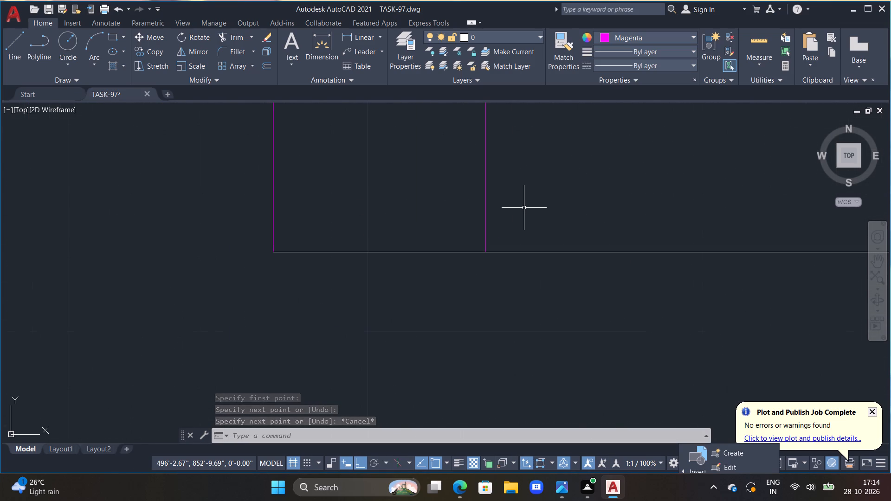
{"action": "type", "text": "TR"}
{"action": "key", "text": "space"}
{"action": "left_click_drag", "start_coordinate": [437, 230], "coordinate": [414, 308]}
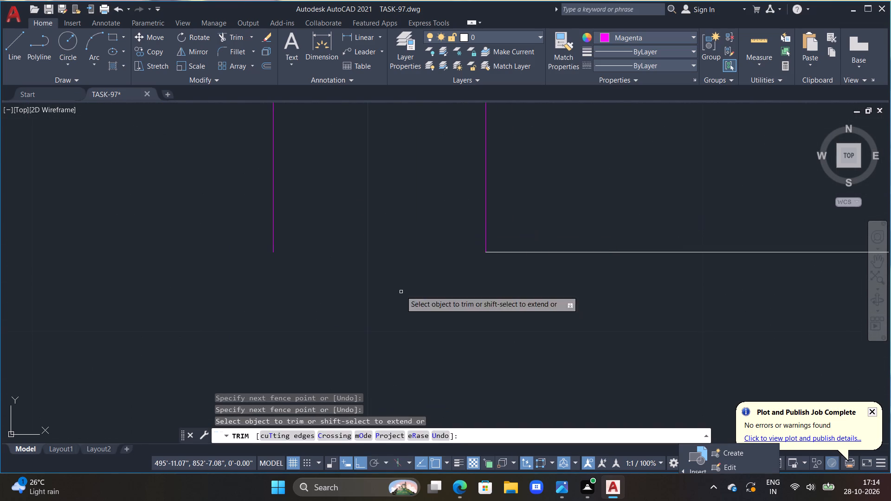
{"action": "key", "text": "Escape"}
Draw a magenta line about 6.35" long closing the partition's bottom end between its two vertical lines.
{"action": "key", "text": "l"}
{"action": "key", "text": "space"}
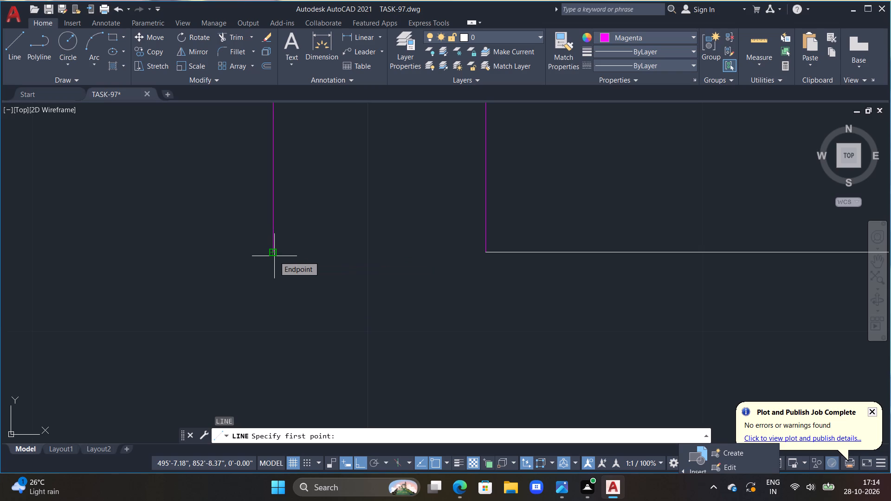
{"action": "left_click_drag", "start_coordinate": [274, 256], "coordinate": [281, 256]}
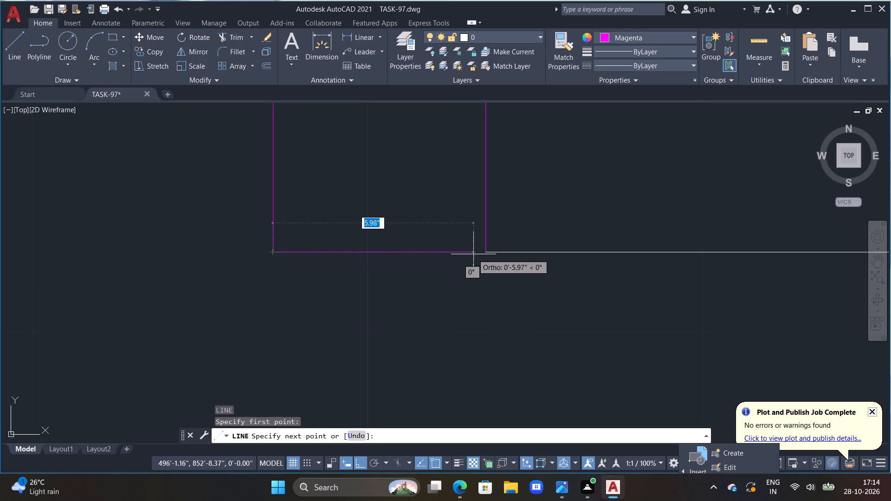
{"action": "left_click", "coordinate": [485, 252]}
{"action": "key", "text": "Escape"}
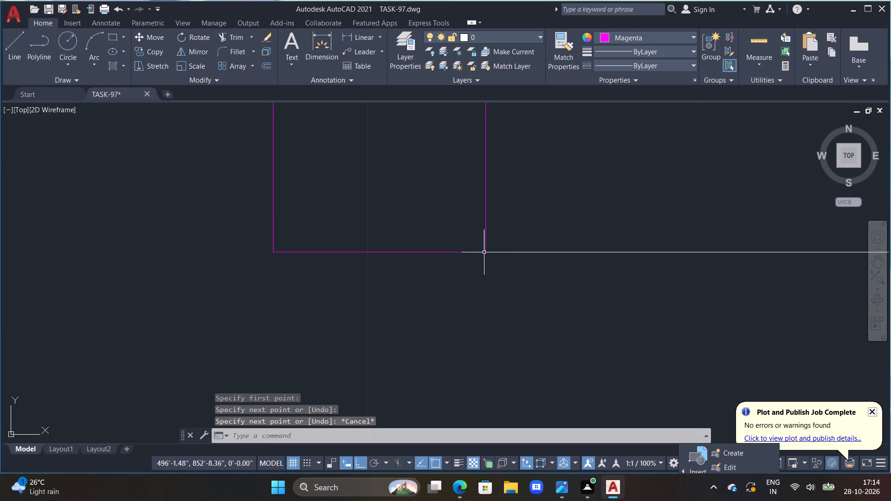
{"action": "scroll", "coordinate": [481, 253], "scroll_direction": "down", "scroll_amount": 4}
{"action": "key", "text": "Escape"}
{"action": "scroll", "coordinate": [416, 265], "scroll_direction": "down", "scroll_amount": 1}
{"action": "scroll", "coordinate": [445, 230], "scroll_direction": "up", "scroll_amount": 2}
{"action": "scroll", "coordinate": [492, 225], "scroll_direction": "up", "scroll_amount": 3}
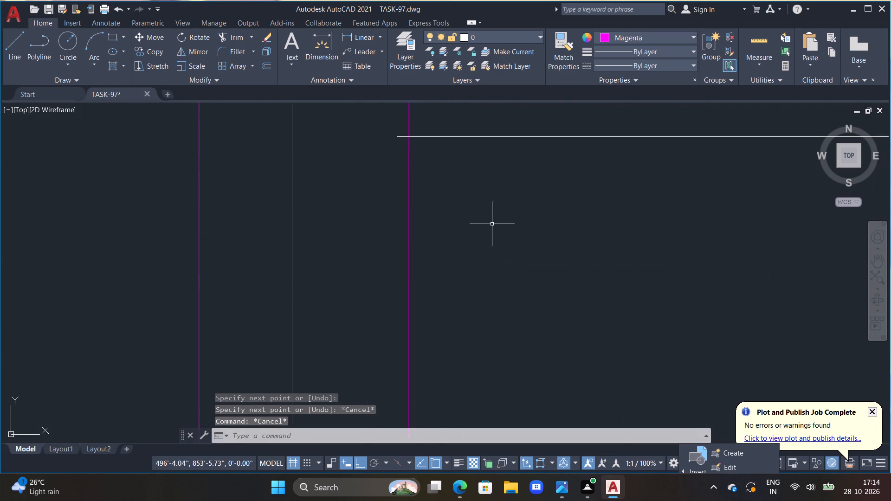
Trim the overshoots of the three upper step lines past the magenta partition's inner vertical line.
{"action": "middle_click_drag", "start_coordinate": [492, 229], "coordinate": [406, 376]}
{"action": "scroll", "coordinate": [404, 372], "scroll_direction": "down", "scroll_amount": 2}
{"action": "scroll", "coordinate": [470, 266], "scroll_direction": "down", "scroll_amount": 2}
{"action": "middle_click_drag", "start_coordinate": [470, 266], "coordinate": [450, 267]}
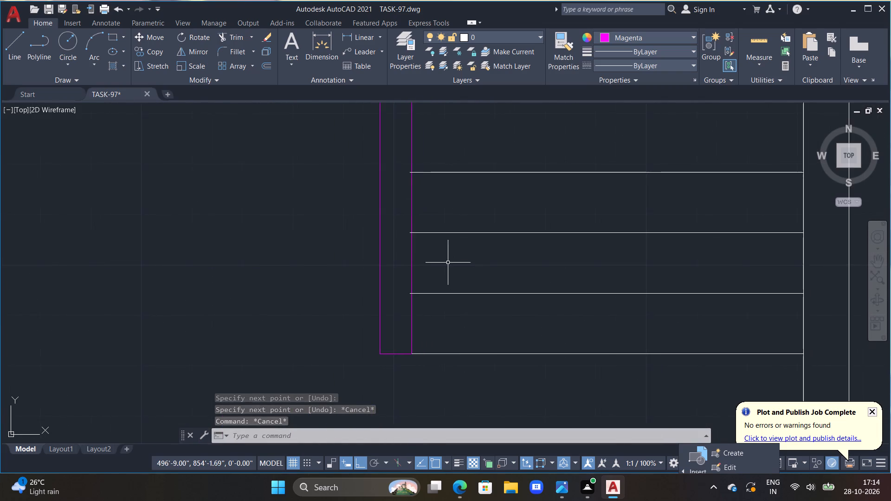
{"action": "scroll", "coordinate": [447, 258], "scroll_direction": "up", "scroll_amount": 1}
{"action": "type", "text": "TR"}
{"action": "key", "text": "space"}
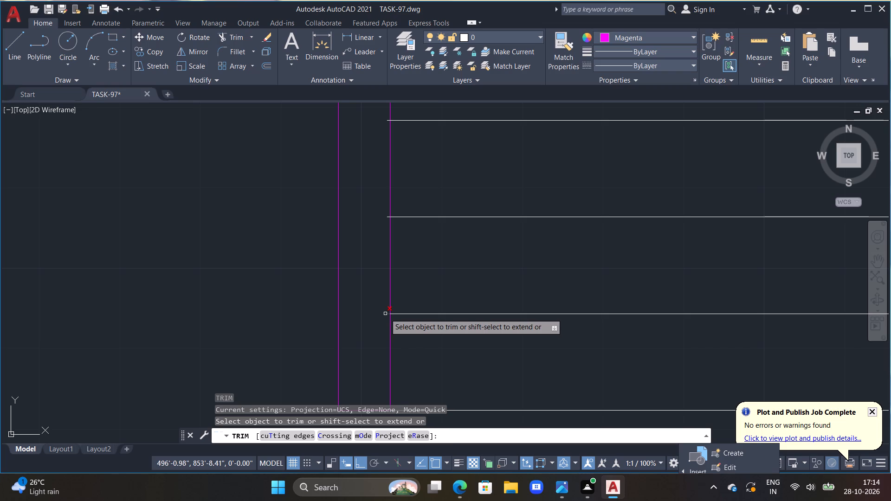
{"action": "double_click", "coordinate": [385, 314]}
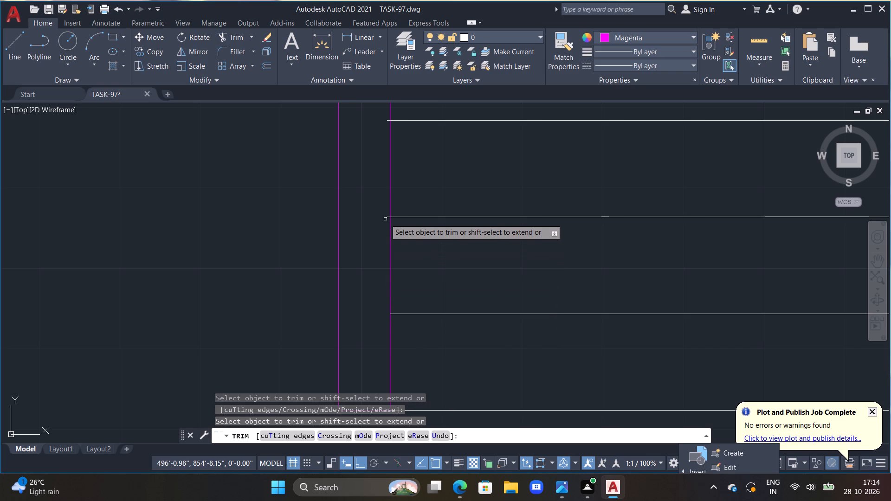
{"action": "left_click", "coordinate": [385, 218]}
{"action": "middle_click_drag", "start_coordinate": [383, 212], "coordinate": [378, 296]}
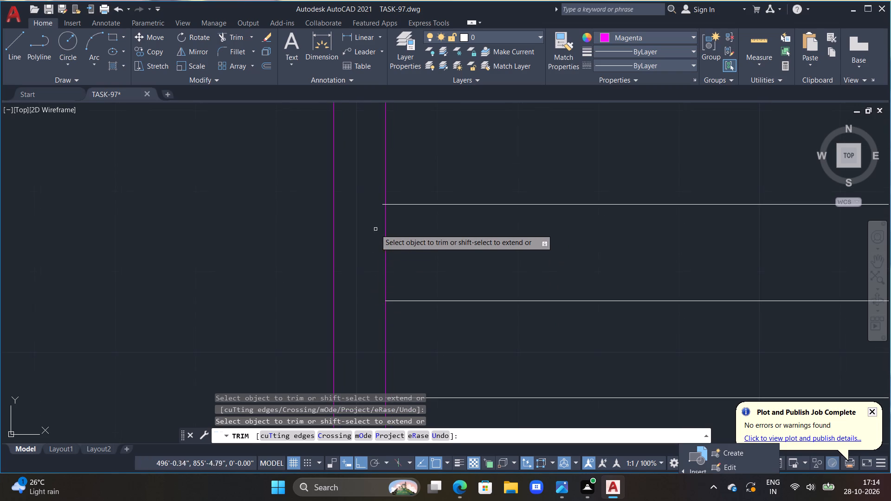
{"action": "scroll", "coordinate": [379, 209], "scroll_direction": "up", "scroll_amount": 2}
{"action": "left_click", "coordinate": [383, 198]}
{"action": "scroll", "coordinate": [382, 199], "scroll_direction": "down", "scroll_amount": 5}
{"action": "key", "text": "Escape"}
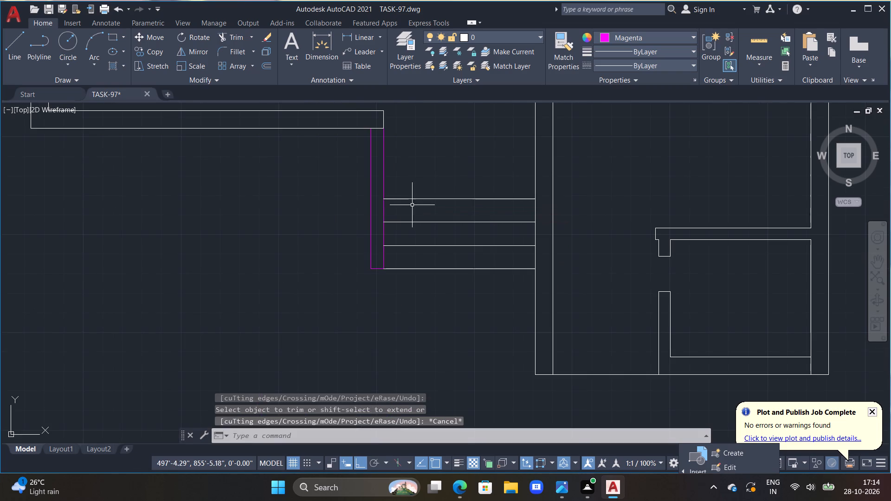
{"action": "key", "text": "Escape"}
{"action": "key", "text": "Escape"}
{"action": "key", "text": "Escape"}
{"action": "key", "text": "Escape"}
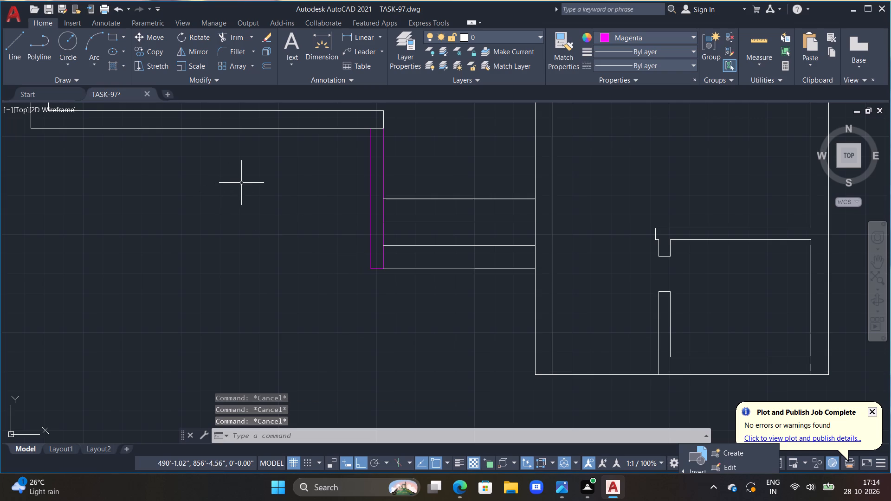
Set the current object colour to orange 248,153,30.
{"action": "scroll", "coordinate": [261, 189], "scroll_direction": "down", "scroll_amount": 2}
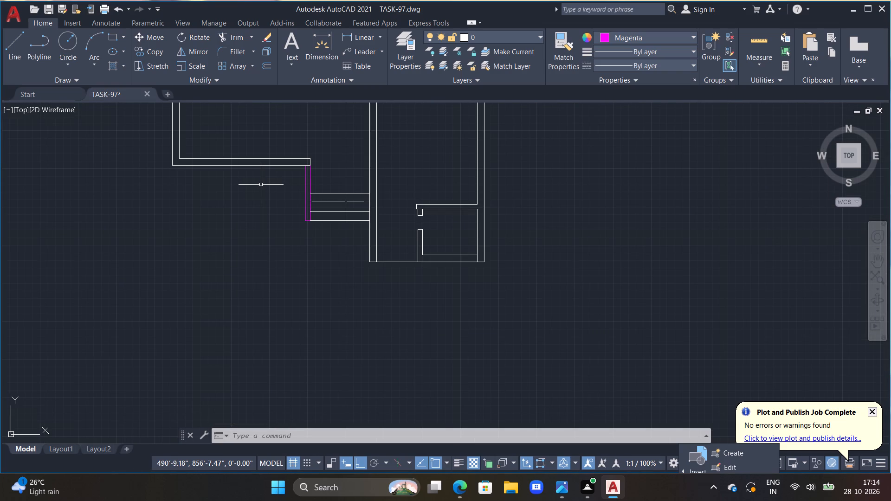
{"action": "middle_click_drag", "start_coordinate": [257, 191], "coordinate": [275, 226]}
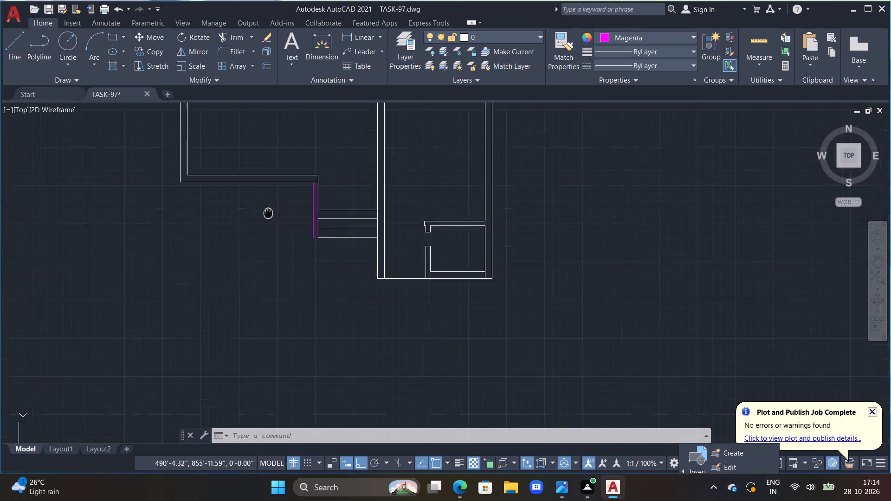
{"action": "middle_click_drag", "start_coordinate": [275, 226], "coordinate": [298, 298]}
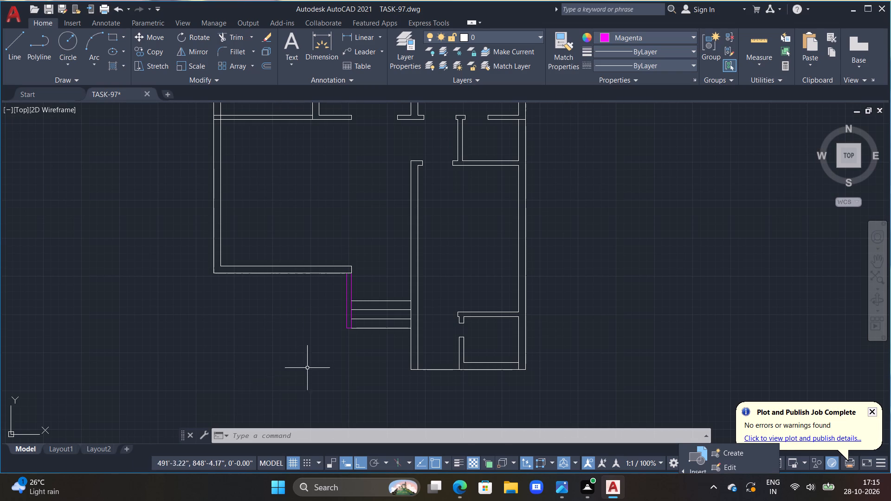
{"action": "scroll", "coordinate": [332, 371], "scroll_direction": "down", "scroll_amount": 1}
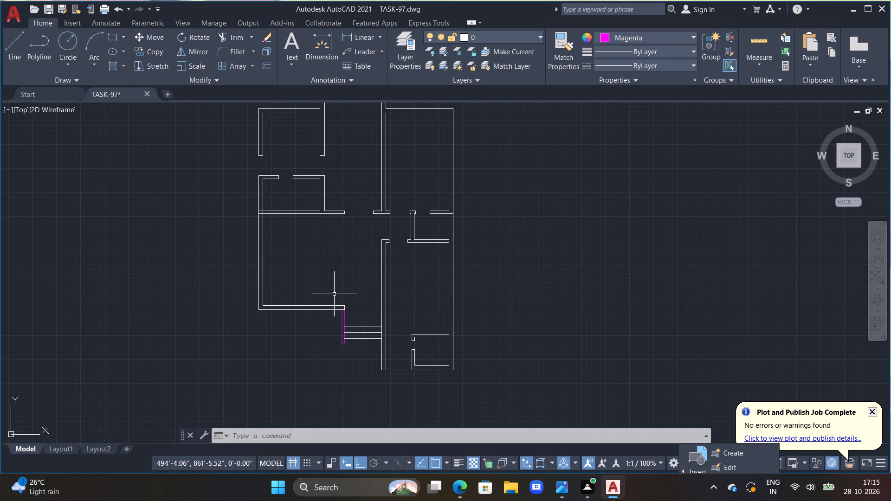
{"action": "middle_click_drag", "start_coordinate": [334, 294], "coordinate": [323, 257]}
{"action": "key", "text": "Escape"}
{"action": "key", "text": "Escape"}
{"action": "key", "text": "Escape"}
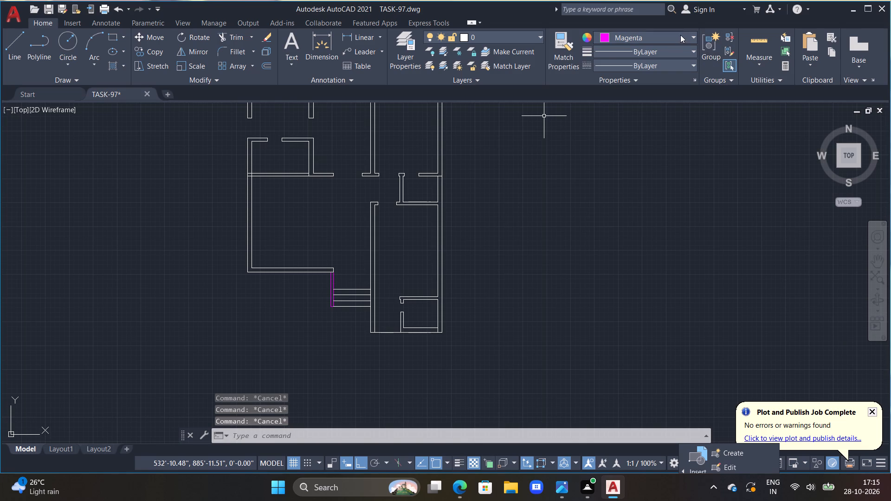
{"action": "double_click", "coordinate": [680, 35]}
{"action": "left_click", "coordinate": [615, 40]}
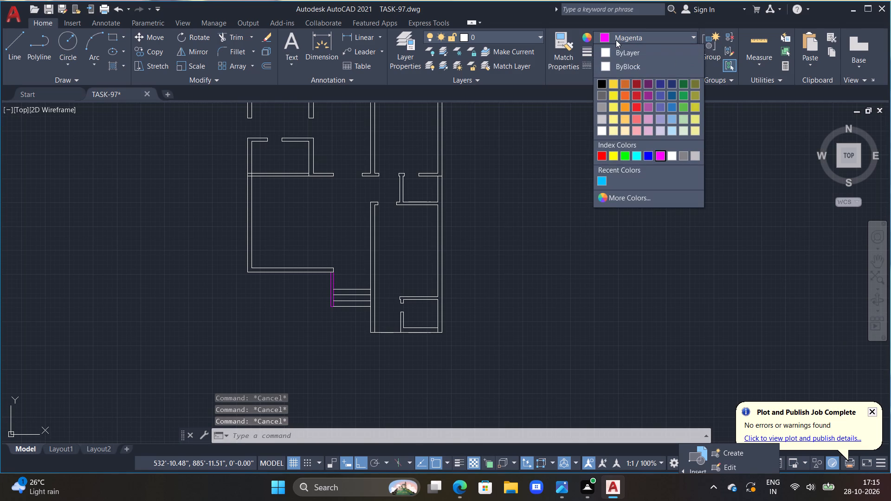
{"action": "left_click", "coordinate": [623, 105]}
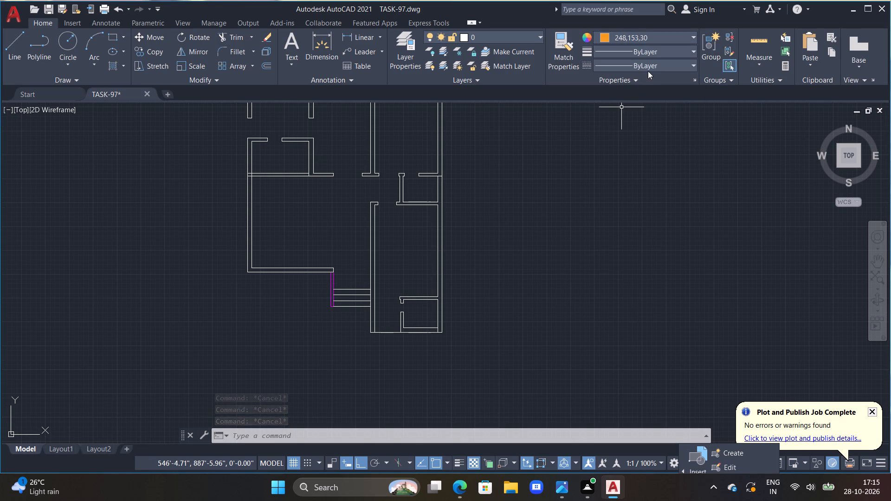
Make the ISO dash linetype ACAD_ISO02W100 the current linetype.
{"action": "left_click_drag", "start_coordinate": [654, 60], "coordinate": [654, 65]}
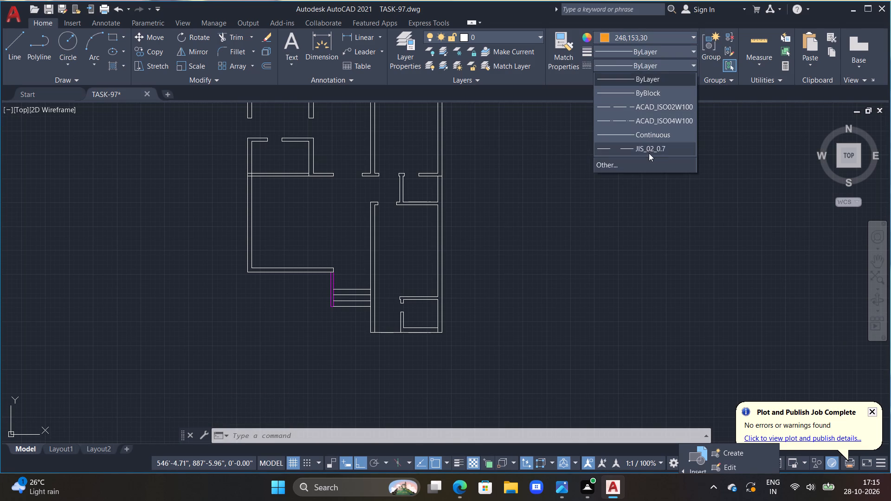
{"action": "double_click", "coordinate": [634, 164]}
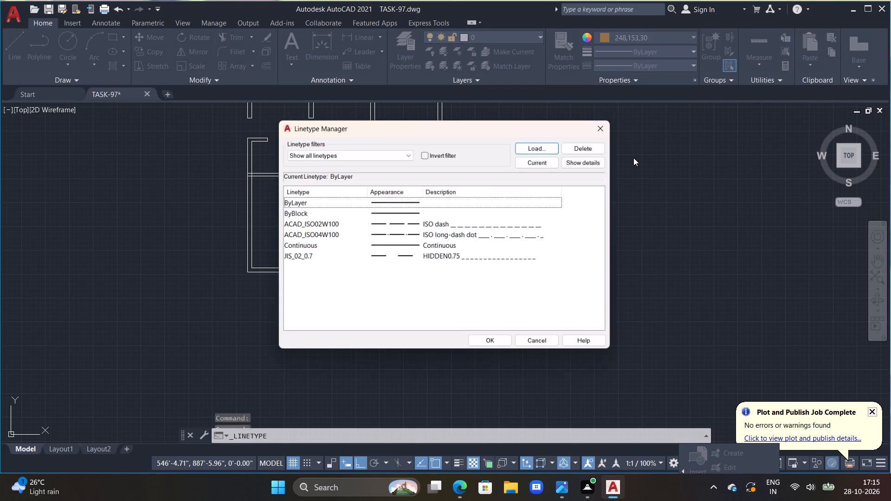
{"action": "left_click", "coordinate": [488, 259]}
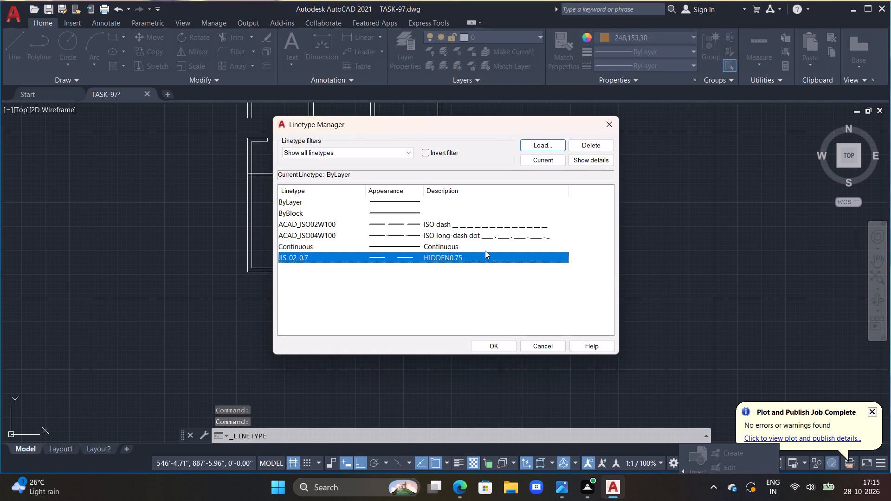
{"action": "double_click", "coordinate": [486, 226]}
{"action": "double_click", "coordinate": [491, 347]}
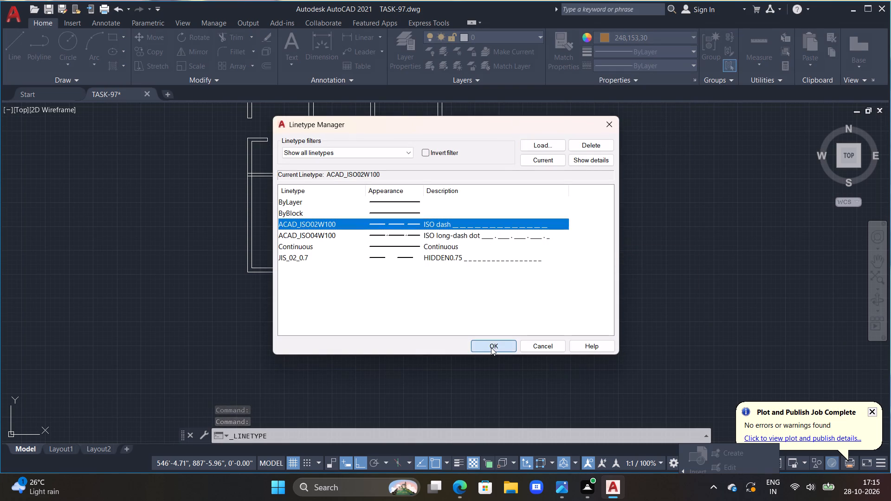
{"action": "triple_click", "coordinate": [575, 228]}
{"action": "left_click", "coordinate": [552, 263]}
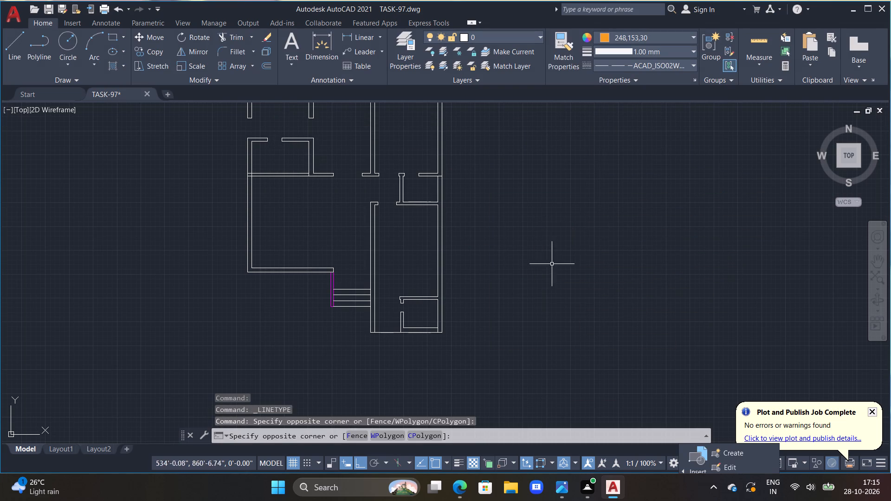
Set the current lineweight to ByLayer.
{"action": "left_click", "coordinate": [690, 50]}
{"action": "scroll", "coordinate": [649, 93], "scroll_direction": "up", "scroll_amount": 5}
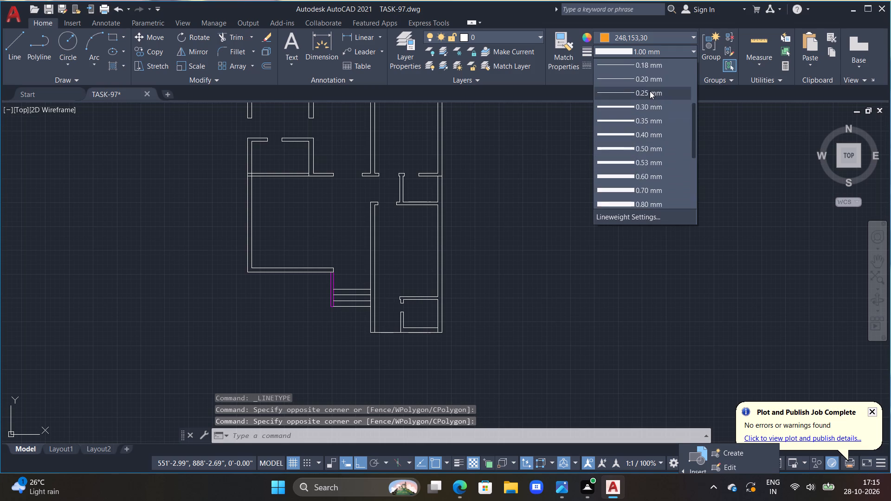
{"action": "scroll", "coordinate": [650, 91], "scroll_direction": "up", "scroll_amount": 8}
{"action": "left_click", "coordinate": [651, 71]}
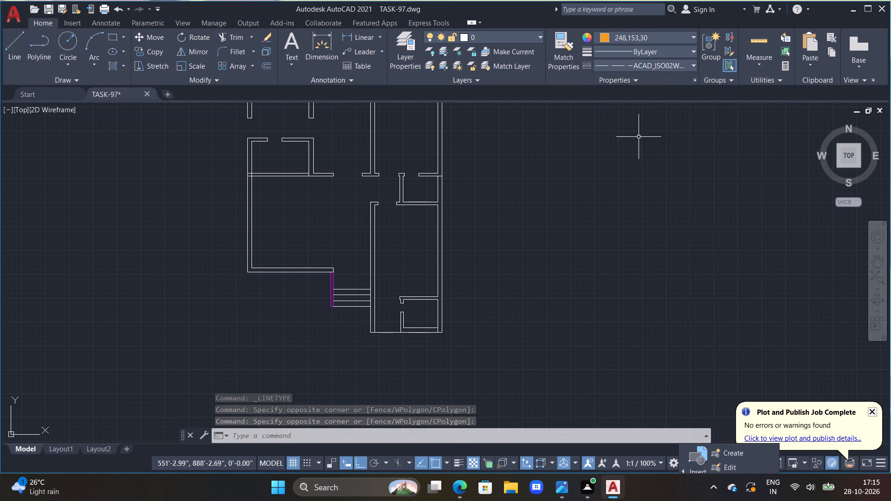
Draw a dashed orange outline from the lower-left room's outer corner: about 1'-10" left, 15'-9" down, 24'-1" right, 4'-6" up to the wall end.
{"action": "type", "text": "L"}
{"action": "key", "text": "space"}
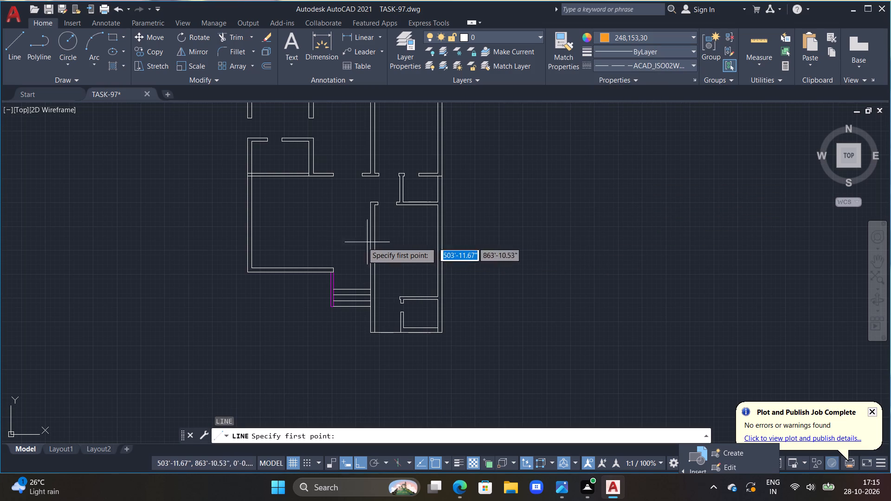
{"action": "scroll", "coordinate": [249, 264], "scroll_direction": "up", "scroll_amount": 1}
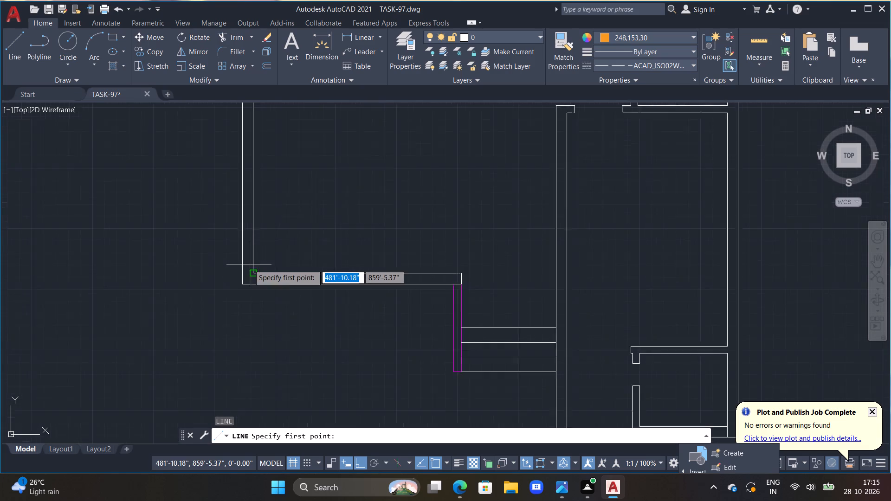
{"action": "scroll", "coordinate": [249, 264], "scroll_direction": "up", "scroll_amount": 2}
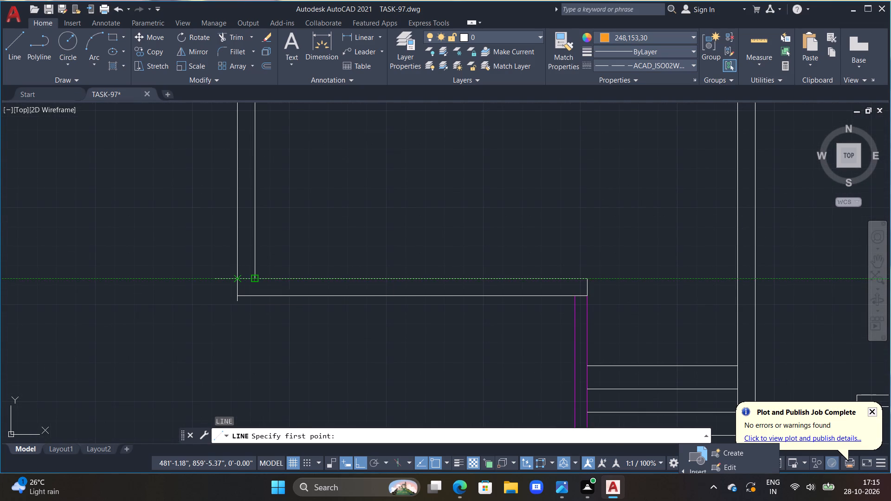
{"action": "left_click_drag", "start_coordinate": [235, 278], "coordinate": [211, 281]}
{"action": "middle_click_drag", "start_coordinate": [125, 283], "coordinate": [136, 131]}
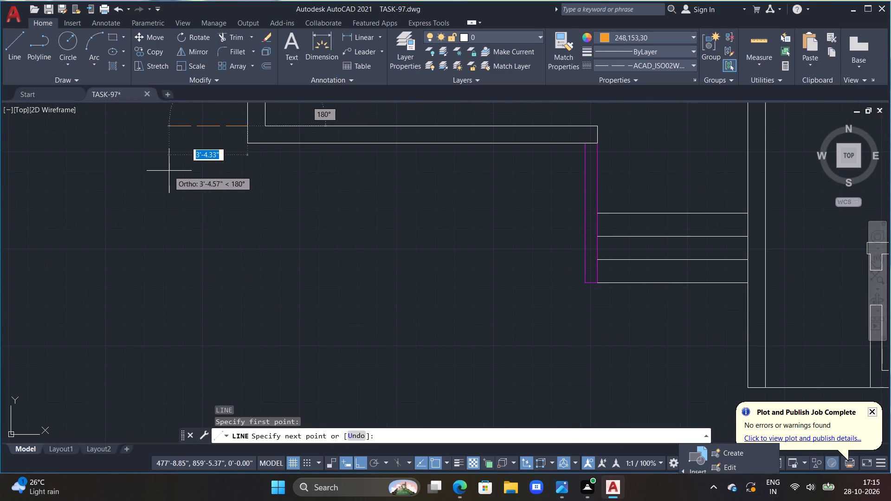
{"action": "left_click", "coordinate": [205, 154]}
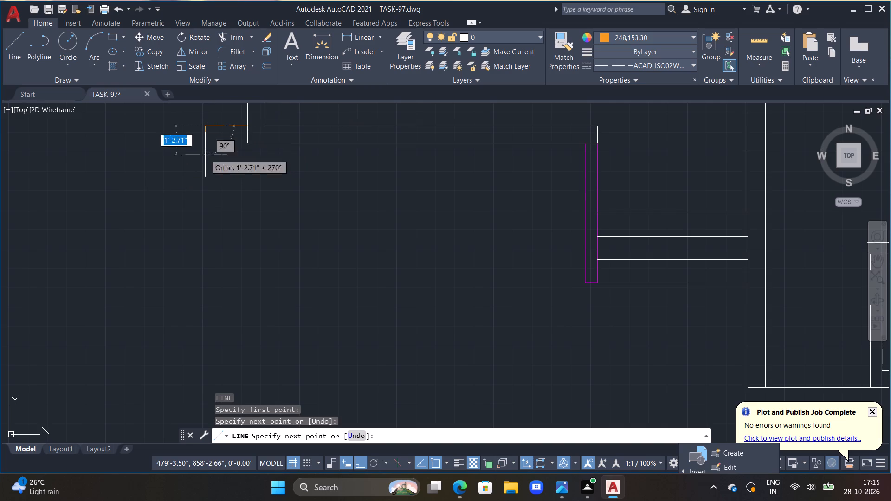
{"action": "middle_click_drag", "start_coordinate": [186, 264], "coordinate": [176, 183]}
{"action": "scroll", "coordinate": [174, 184], "scroll_direction": "down", "scroll_amount": 2}
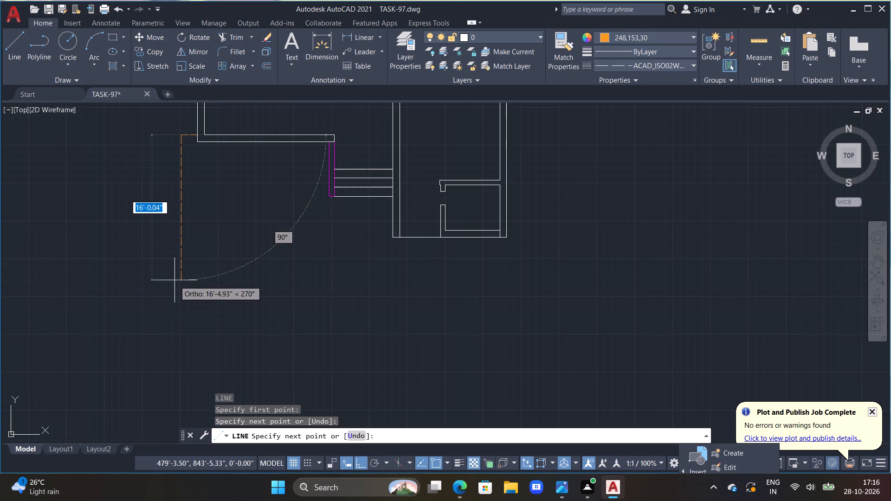
{"action": "left_click", "coordinate": [175, 278]}
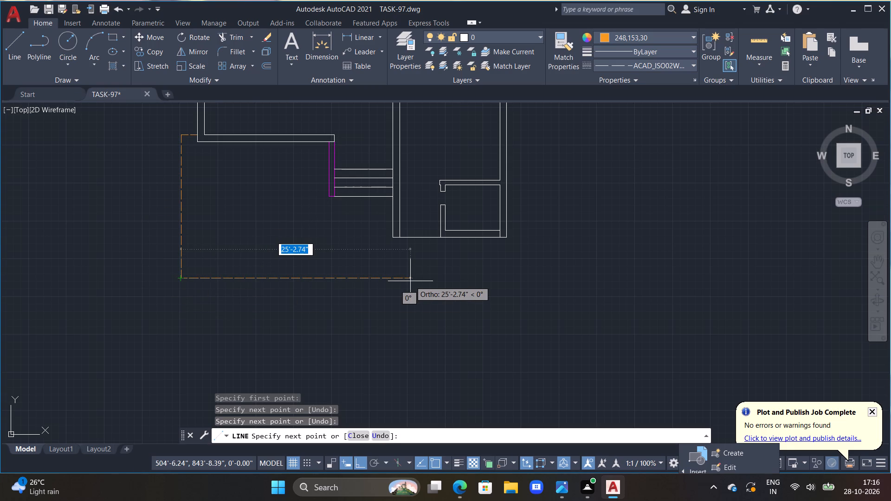
{"action": "middle_click_drag", "start_coordinate": [410, 281], "coordinate": [398, 288]}
{"action": "scroll", "coordinate": [393, 287], "scroll_direction": "up", "scroll_amount": 1}
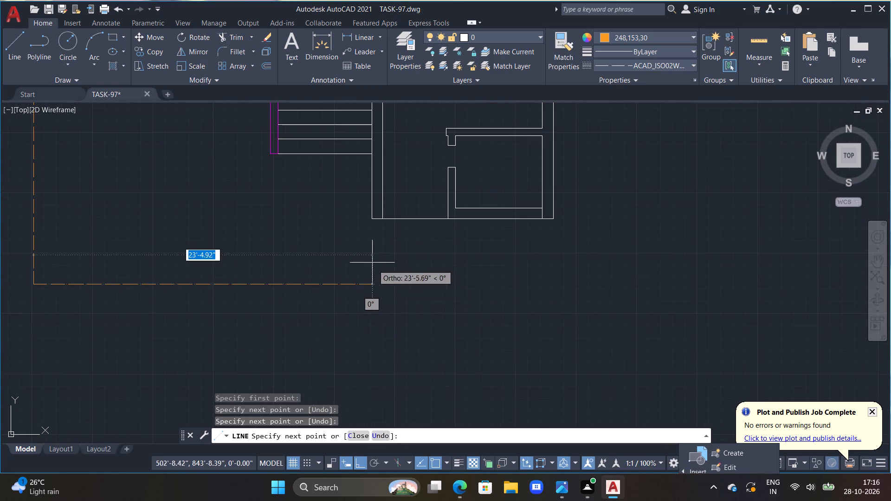
{"action": "double_click", "coordinate": [381, 284]}
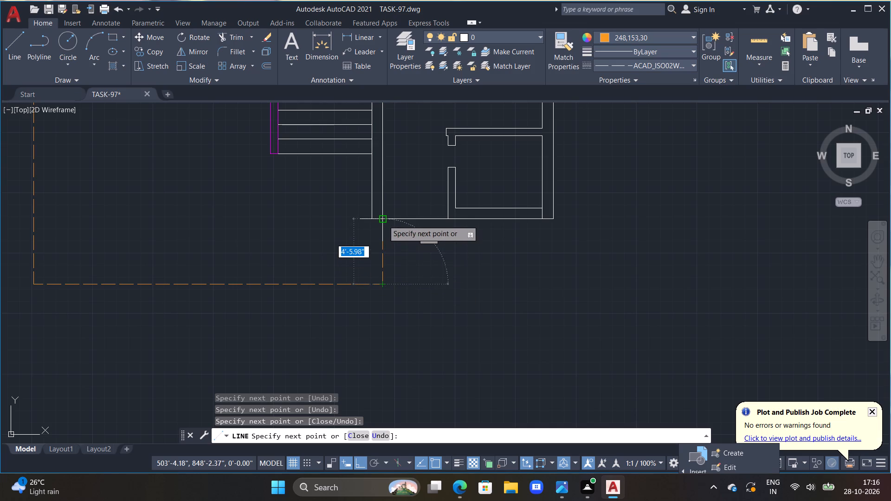
{"action": "double_click", "coordinate": [383, 220]}
{"action": "key", "text": "Escape"}
Draw a dashed orange outline above the upper-left room: 2' up from its outer corner, 10'-9" across to the bay's corner.
{"action": "middle_click_drag", "start_coordinate": [475, 318], "coordinate": [463, 326]}
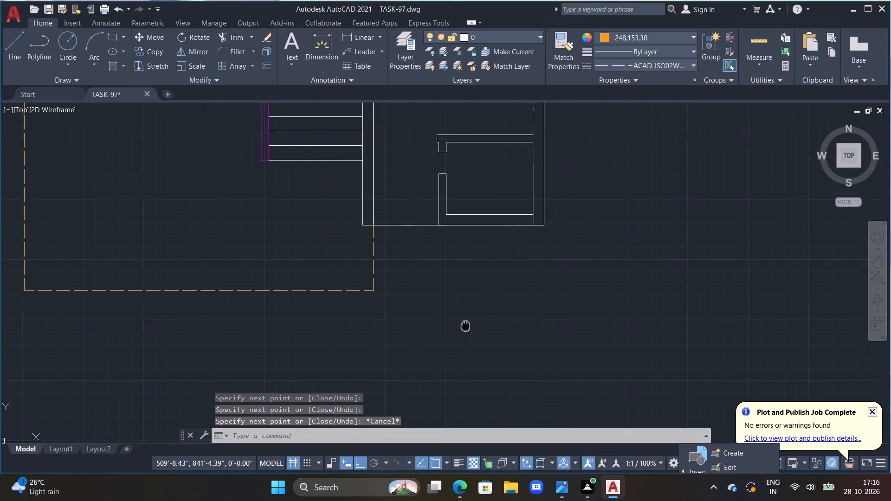
{"action": "middle_click_drag", "start_coordinate": [463, 326], "coordinate": [430, 334]}
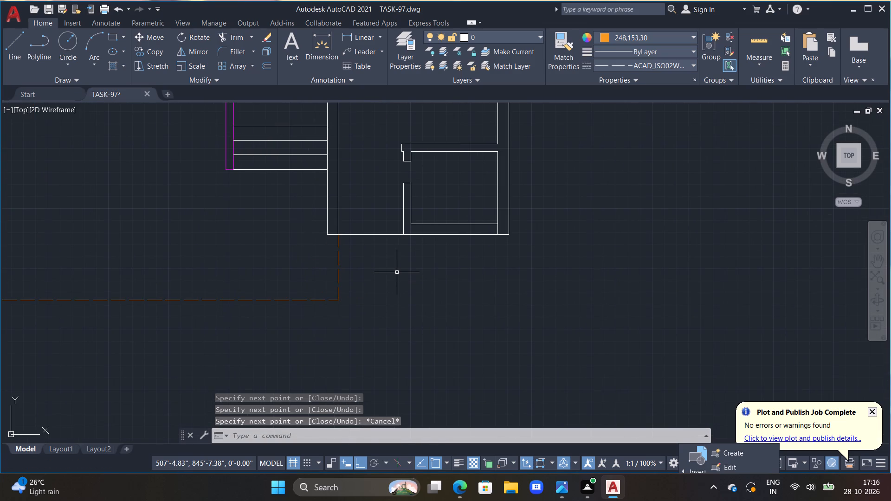
{"action": "scroll", "coordinate": [385, 299], "scroll_direction": "down", "scroll_amount": 1}
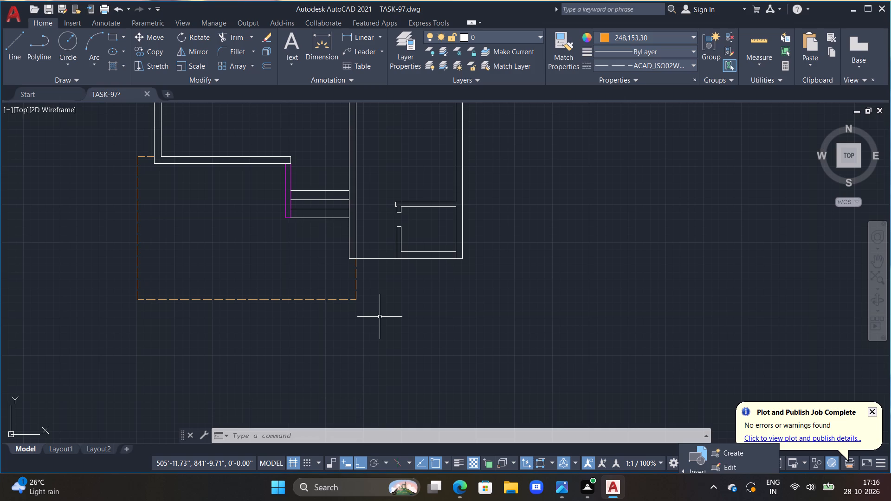
{"action": "scroll", "coordinate": [354, 328], "scroll_direction": "down", "scroll_amount": 2}
{"action": "middle_click_drag", "start_coordinate": [310, 213], "coordinate": [342, 368]}
{"action": "scroll", "coordinate": [335, 345], "scroll_direction": "up", "scroll_amount": 1}
{"action": "scroll", "coordinate": [322, 309], "scroll_direction": "up", "scroll_amount": 1}
{"action": "type", "text": "L"}
{"action": "key", "text": "space"}
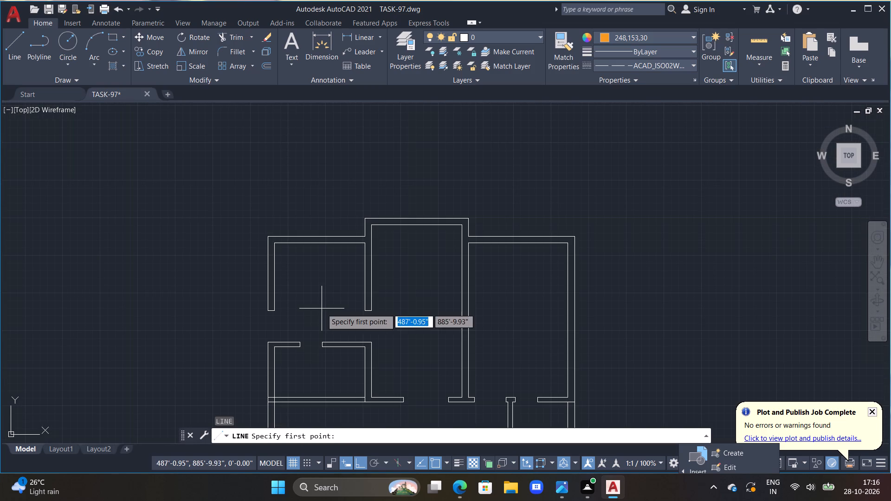
{"action": "left_click", "coordinate": [271, 237]}
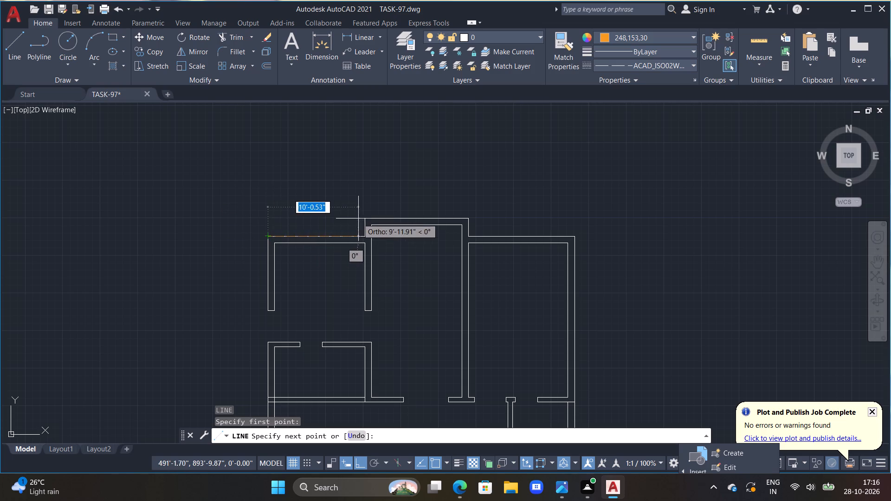
{"action": "left_click", "coordinate": [267, 218]}
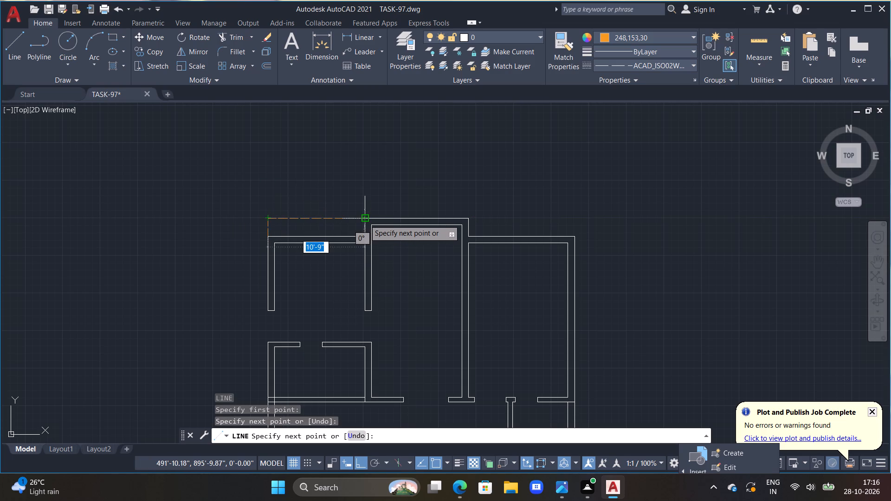
{"action": "left_click", "coordinate": [365, 220]}
{"action": "key", "text": "Escape"}
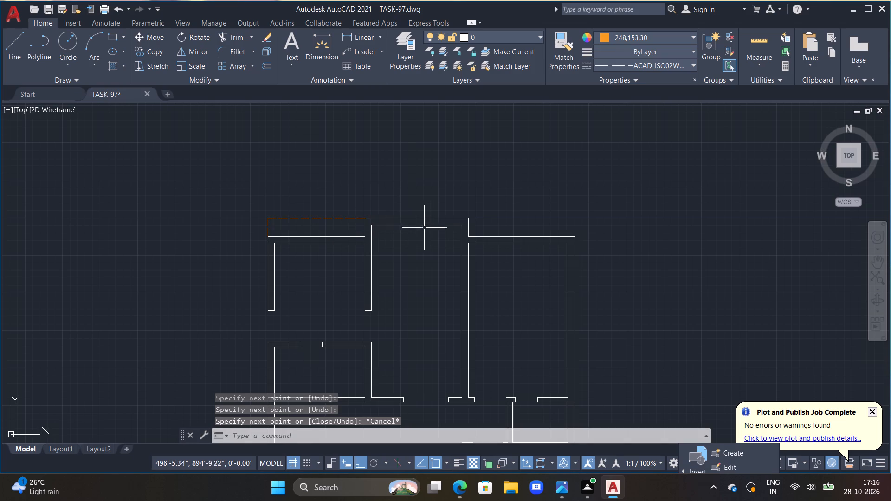
Draw a dashed orange outline above the upper-right room: 11'-9" across from the bay's corner, 2' down to the room's outer corner.
{"action": "type", "text": "L"}
{"action": "key", "text": "space"}
{"action": "left_click", "coordinate": [470, 220]}
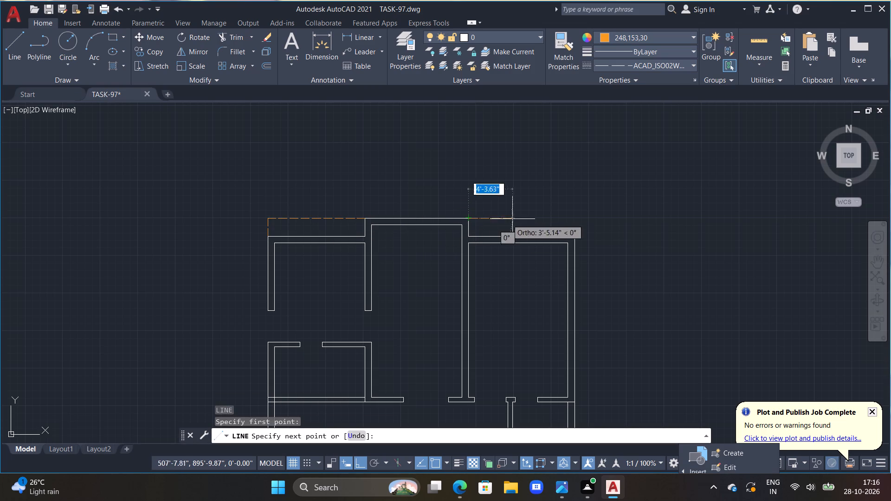
{"action": "middle_click_drag", "start_coordinate": [550, 213], "coordinate": [500, 217]}
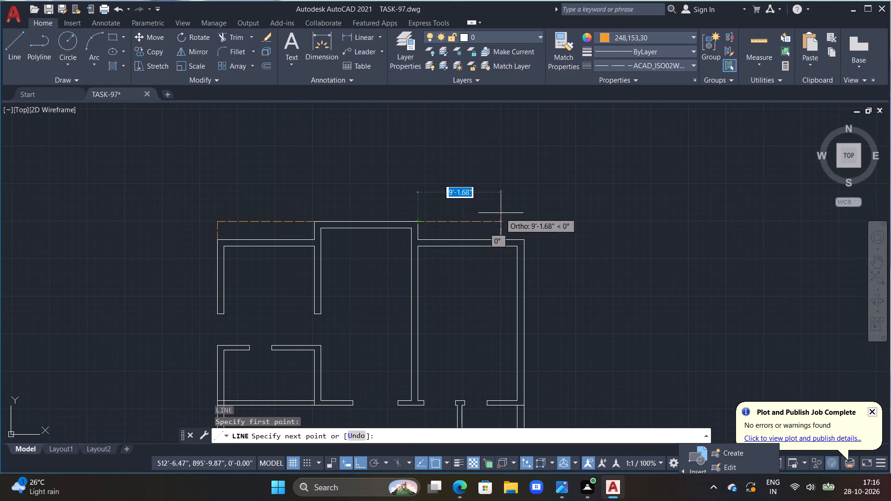
{"action": "scroll", "coordinate": [502, 213], "scroll_direction": "up", "scroll_amount": 2}
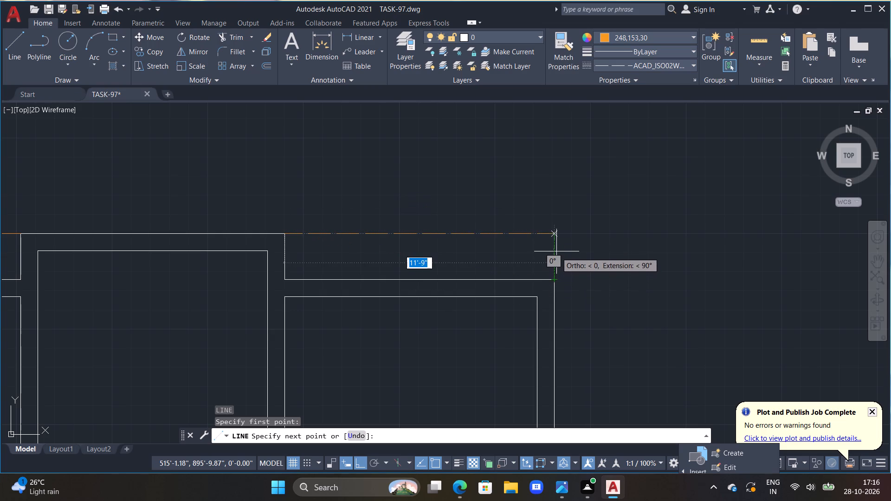
{"action": "double_click", "coordinate": [553, 233]}
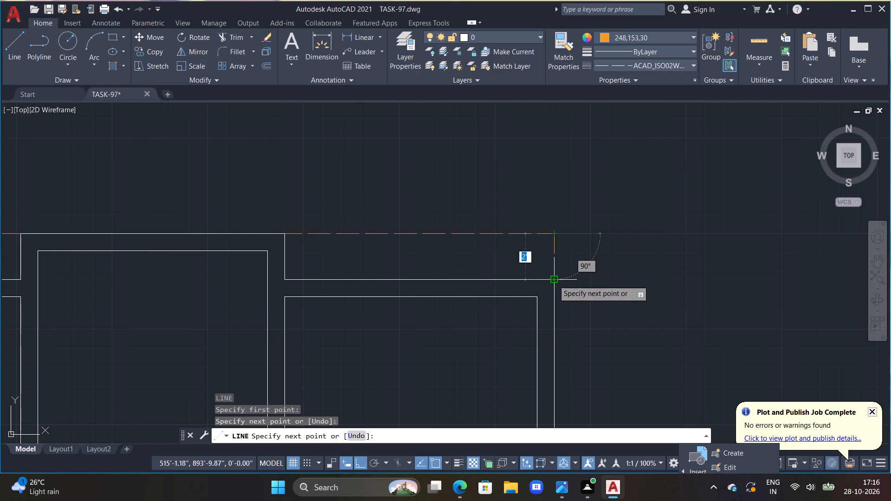
{"action": "left_click", "coordinate": [554, 280]}
{"action": "key", "text": "Escape"}
Draw a dashed orange outline outside the upper-left room, starting within the small room's wall: about 2'-9" left, 12'-1" up, 2'-11" right.
{"action": "scroll", "coordinate": [477, 306], "scroll_direction": "down", "scroll_amount": 2}
{"action": "middle_click_drag", "start_coordinate": [327, 311], "coordinate": [328, 311]}
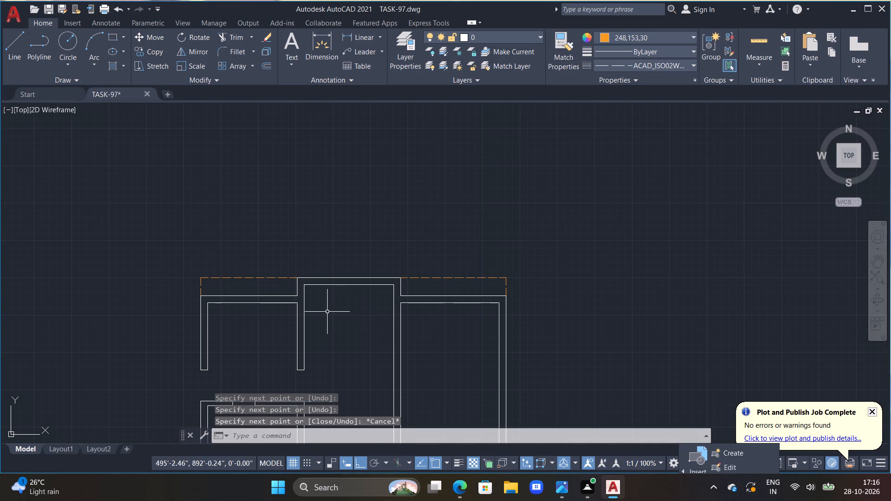
{"action": "middle_click_drag", "start_coordinate": [328, 311], "coordinate": [349, 271]}
{"action": "middle_click_drag", "start_coordinate": [278, 302], "coordinate": [295, 258]}
{"action": "key", "text": "Escape"}
{"action": "key", "text": "Escape"}
{"action": "middle_click_drag", "start_coordinate": [261, 263], "coordinate": [308, 248]}
{"action": "key", "text": "Escape"}
{"action": "key", "text": "Escape"}
{"action": "type", "text": "L"}
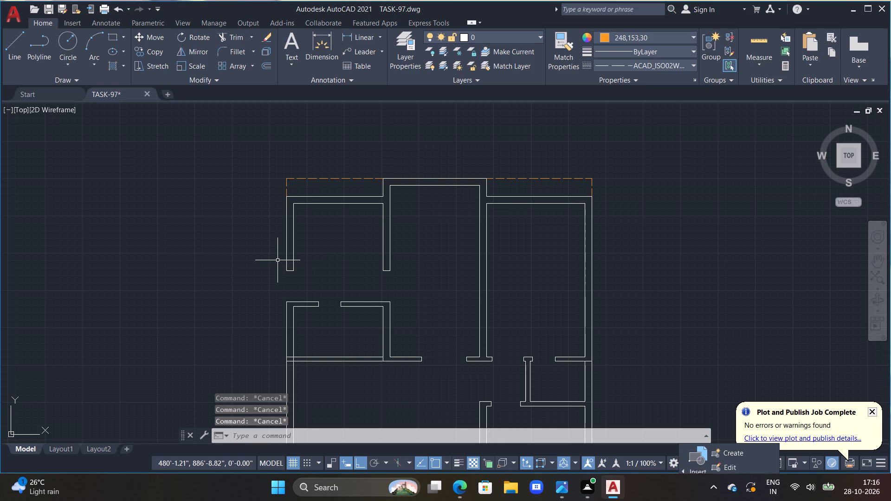
{"action": "key", "text": "space"}
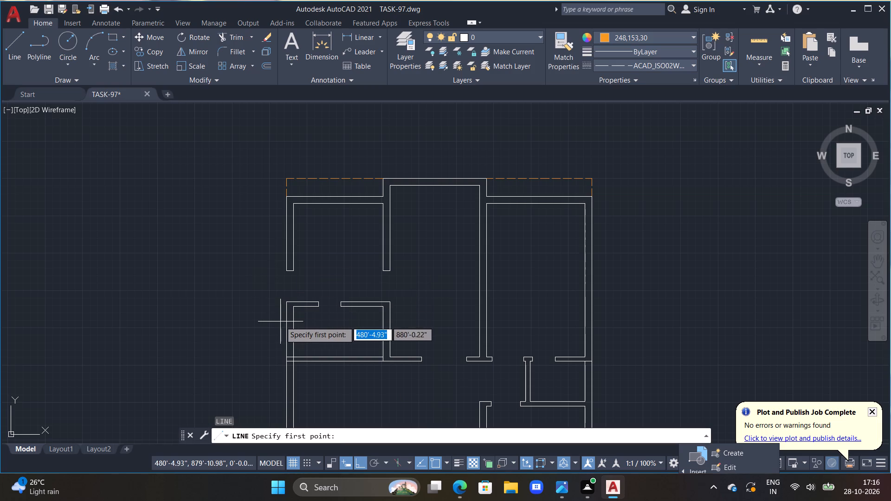
{"action": "scroll", "coordinate": [286, 317], "scroll_direction": "up", "scroll_amount": 2}
{"action": "left_click", "coordinate": [291, 315]}
{"action": "left_click_drag", "start_coordinate": [291, 316], "coordinate": [284, 317]}
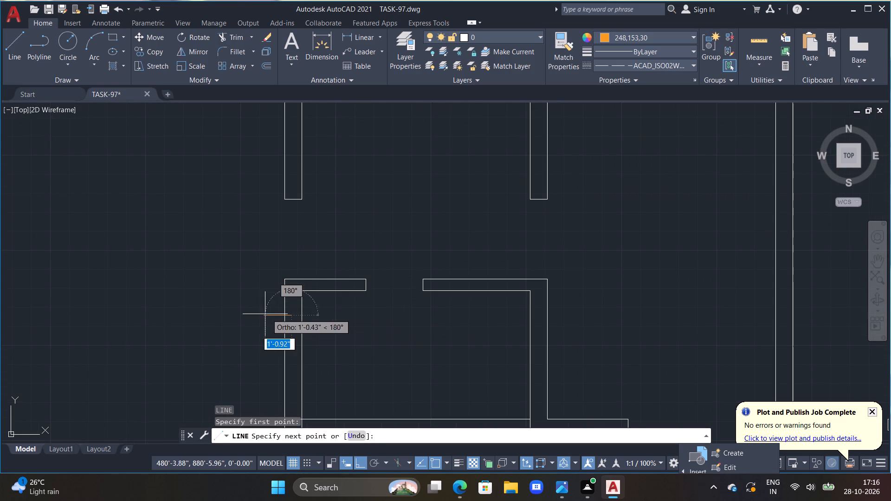
{"action": "double_click", "coordinate": [228, 313]}
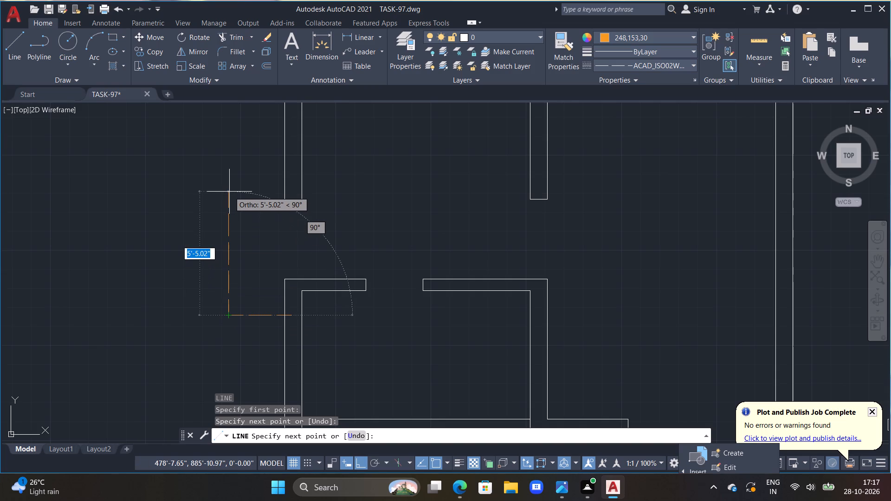
{"action": "scroll", "coordinate": [228, 150], "scroll_direction": "down", "scroll_amount": 1}
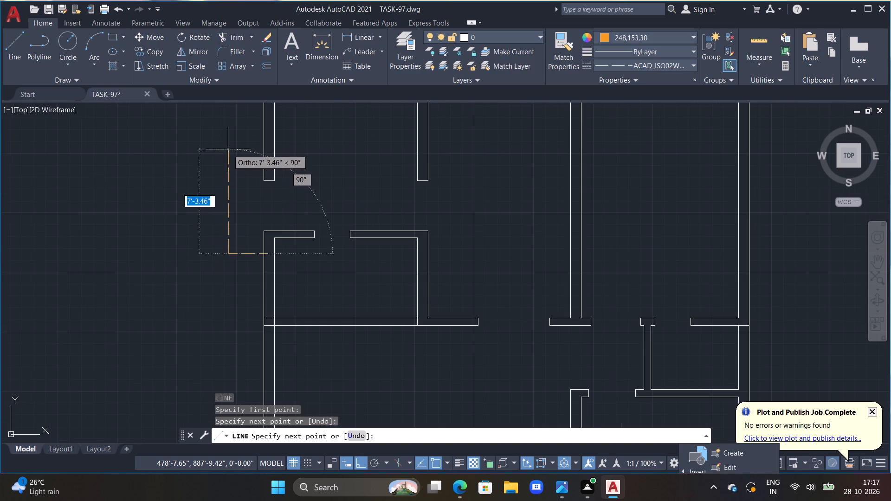
{"action": "middle_click_drag", "start_coordinate": [232, 136], "coordinate": [241, 241]}
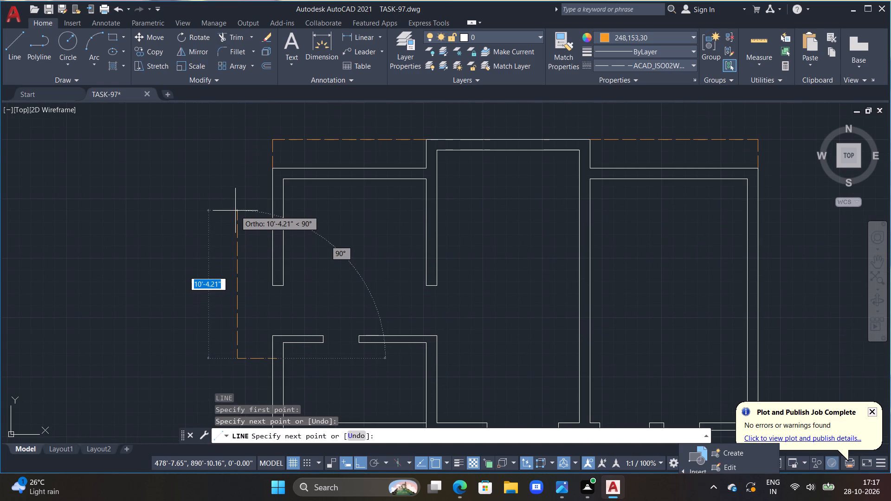
{"action": "scroll", "coordinate": [245, 198], "scroll_direction": "up", "scroll_amount": 1}
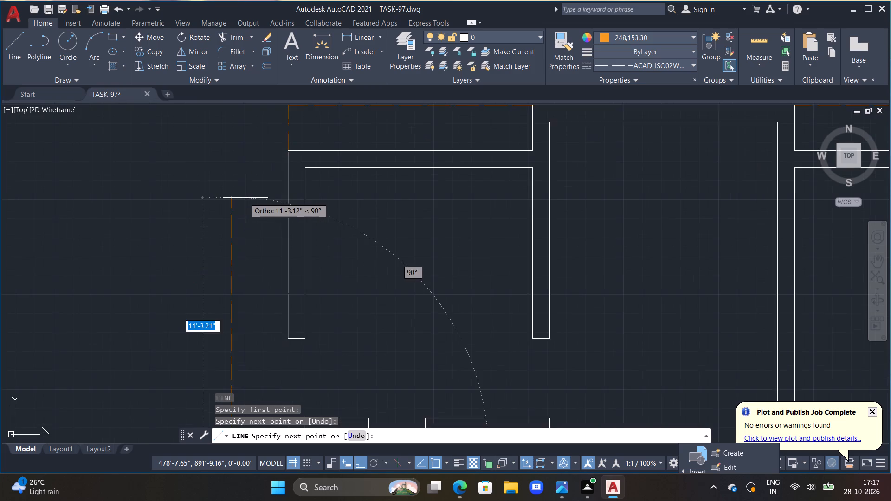
{"action": "scroll", "coordinate": [245, 198], "scroll_direction": "up", "scroll_amount": 1}
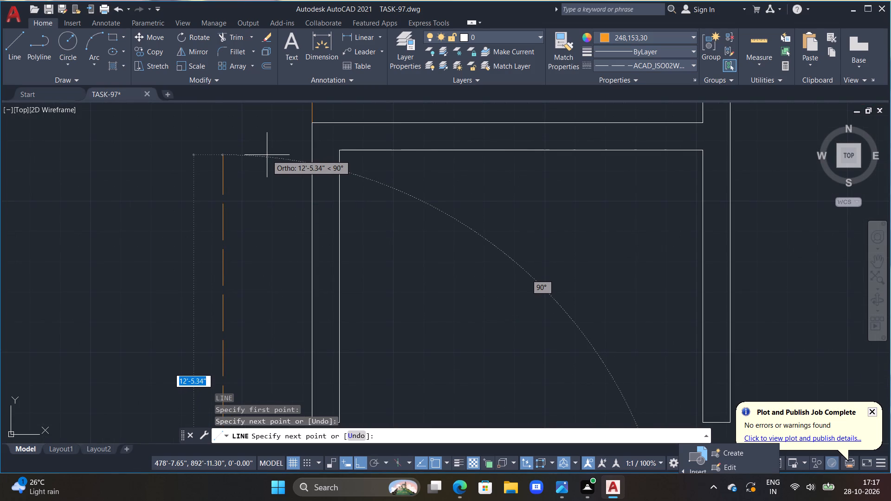
{"action": "double_click", "coordinate": [265, 167]}
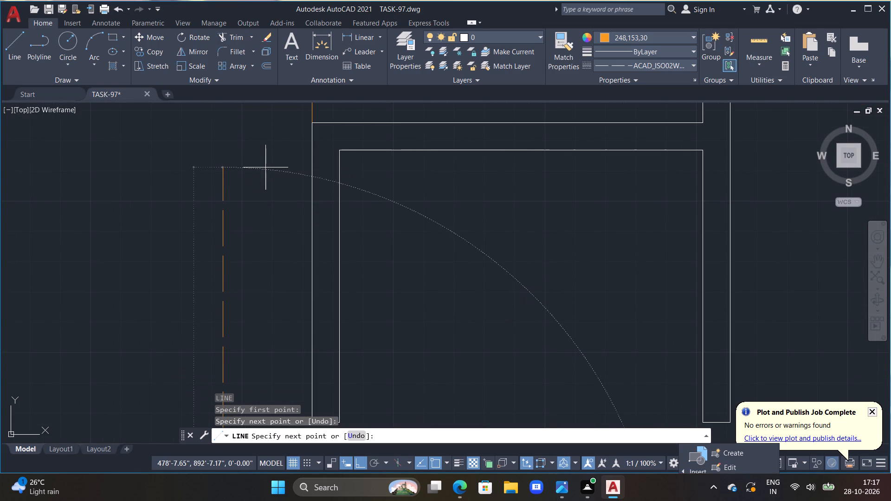
{"action": "scroll", "coordinate": [334, 167], "scroll_direction": "up", "scroll_amount": 3}
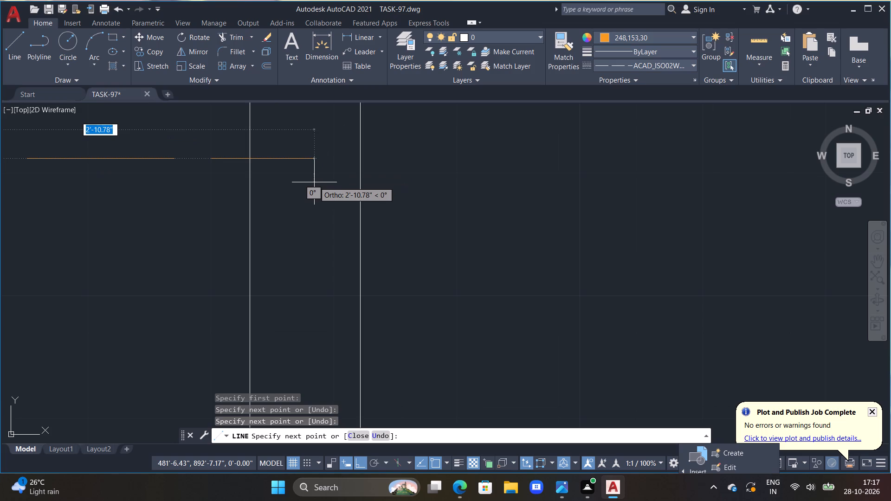
{"action": "left_click", "coordinate": [314, 184]}
{"action": "key", "text": "Escape"}
Trim both ends of the side outline back to the outer face of the left wall.
{"action": "type", "text": "TR"}
{"action": "key", "text": "space"}
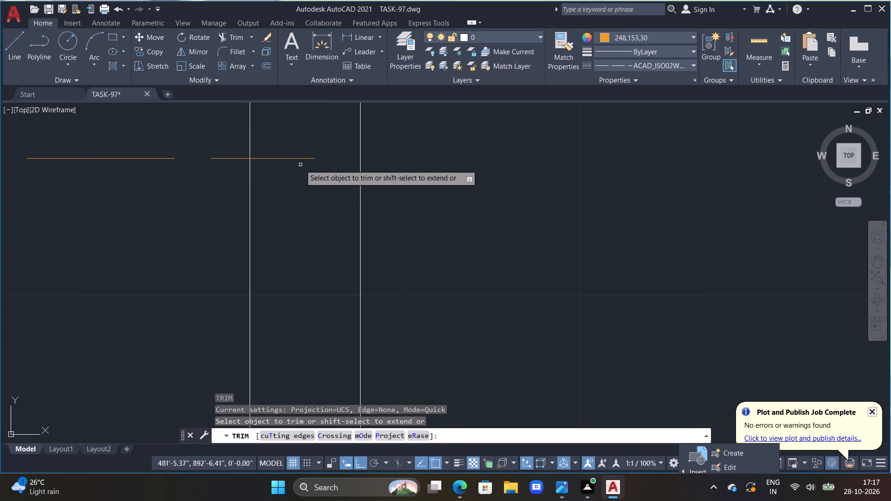
{"action": "left_click", "coordinate": [298, 158]}
{"action": "scroll", "coordinate": [294, 180], "scroll_direction": "down", "scroll_amount": 4}
{"action": "scroll", "coordinate": [310, 276], "scroll_direction": "down", "scroll_amount": 1}
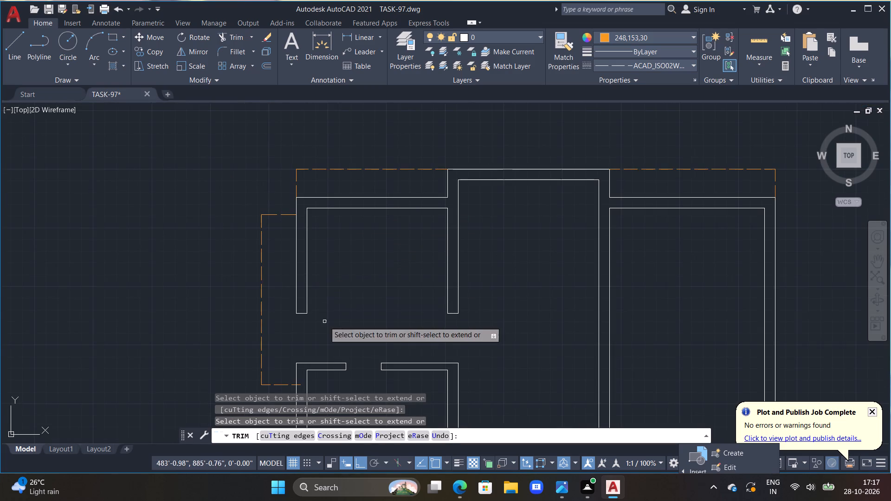
{"action": "middle_click_drag", "start_coordinate": [326, 321], "coordinate": [335, 239]}
{"action": "scroll", "coordinate": [310, 323], "scroll_direction": "up", "scroll_amount": 2}
{"action": "double_click", "coordinate": [303, 276]}
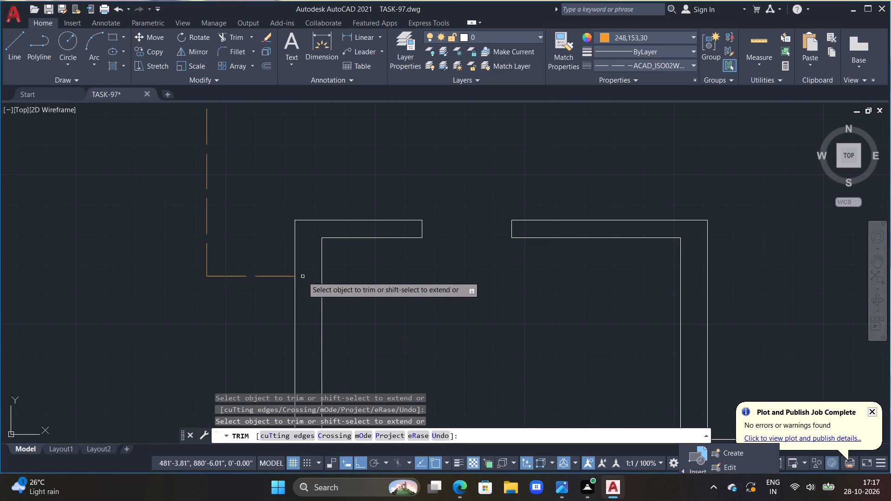
{"action": "scroll", "coordinate": [362, 290], "scroll_direction": "down", "scroll_amount": 3}
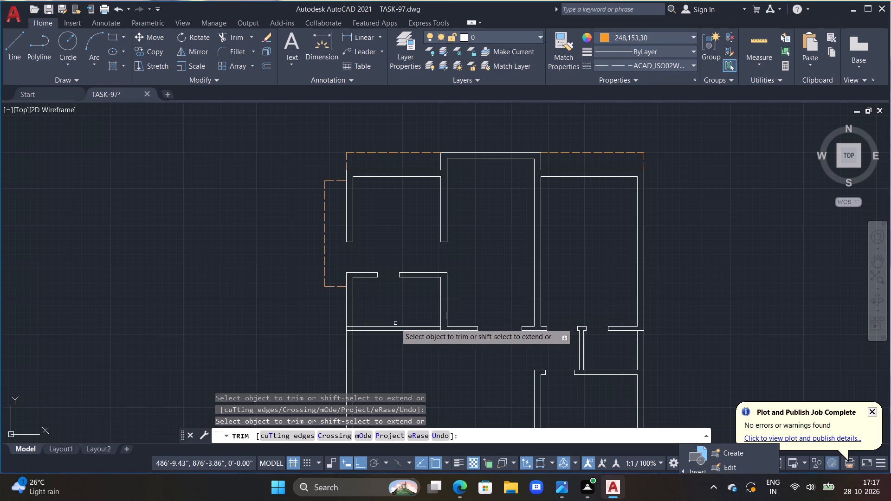
{"action": "scroll", "coordinate": [394, 323], "scroll_direction": "up", "scroll_amount": 1}
{"action": "middle_click_drag", "start_coordinate": [395, 319], "coordinate": [395, 284]}
{"action": "scroll", "coordinate": [395, 317], "scroll_direction": "up", "scroll_amount": 1}
{"action": "key", "text": "Escape"}
{"action": "key", "text": "Escape"}
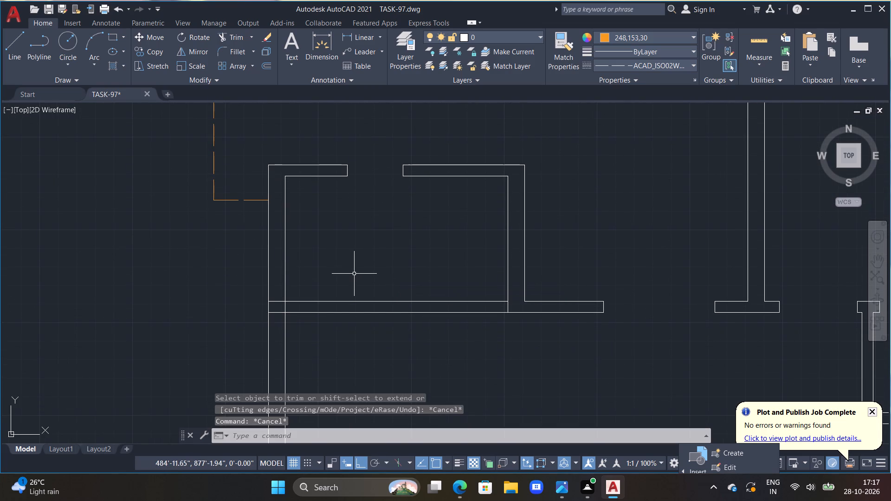
{"action": "key", "text": "Escape"}
{"action": "key", "text": "Escape"}
Draw dashed orange lines in the small left room from its left inner wall face: about 8'-4" right, 6'-1" up past the wall.
{"action": "scroll", "coordinate": [353, 269], "scroll_direction": "up", "scroll_amount": 1}
{"action": "type", "text": "L"}
{"action": "key", "text": "space"}
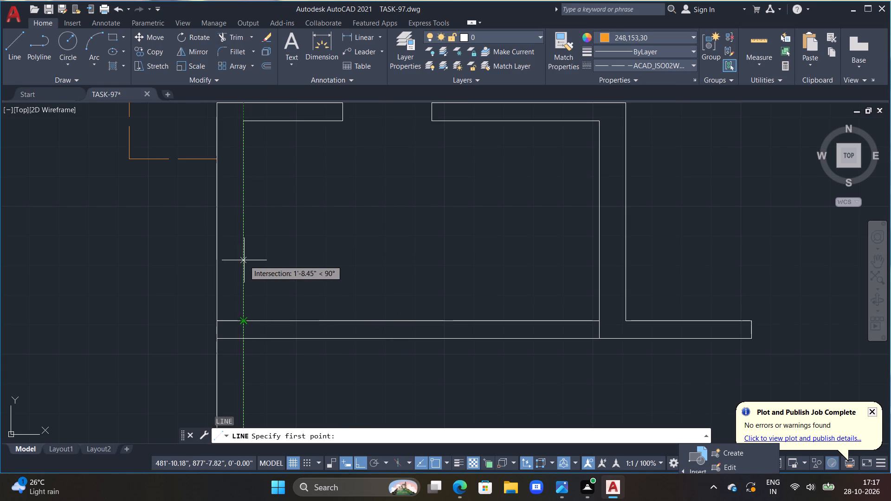
{"action": "left_click", "coordinate": [244, 289]}
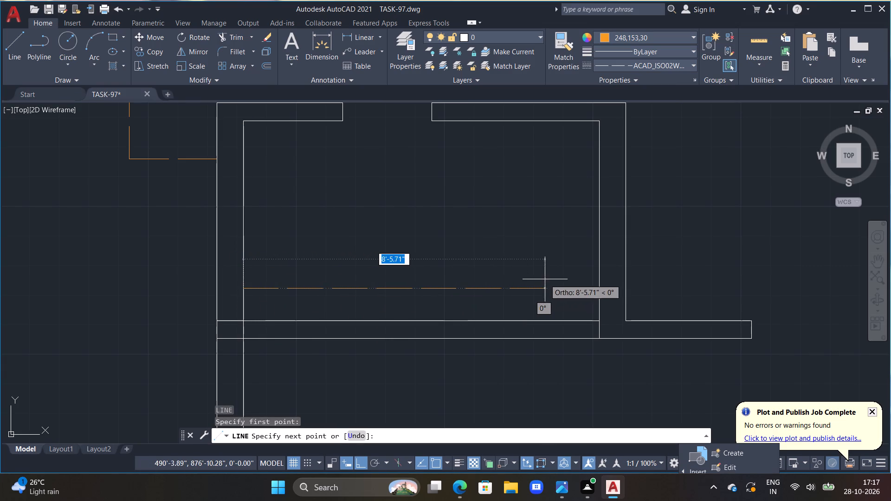
{"action": "left_click", "coordinate": [541, 281]}
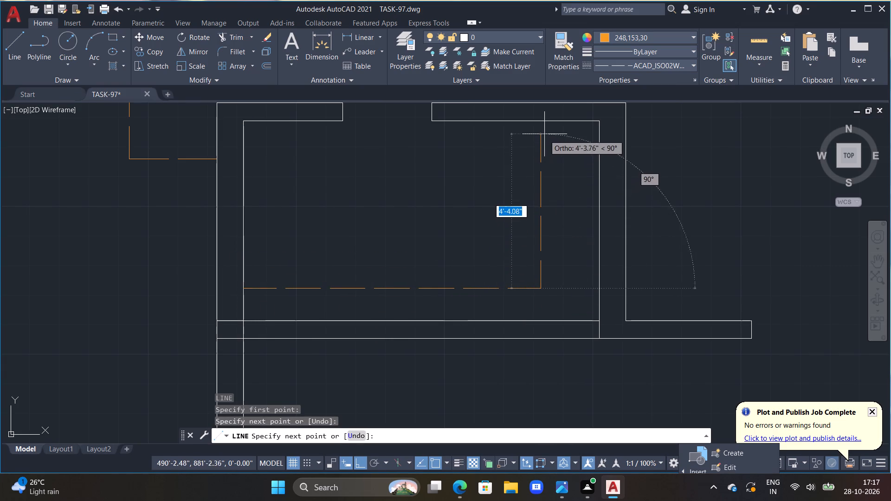
{"action": "middle_click_drag", "start_coordinate": [540, 122], "coordinate": [537, 228]}
{"action": "scroll", "coordinate": [536, 228], "scroll_direction": "up", "scroll_amount": 1}
{"action": "left_click", "coordinate": [540, 148]}
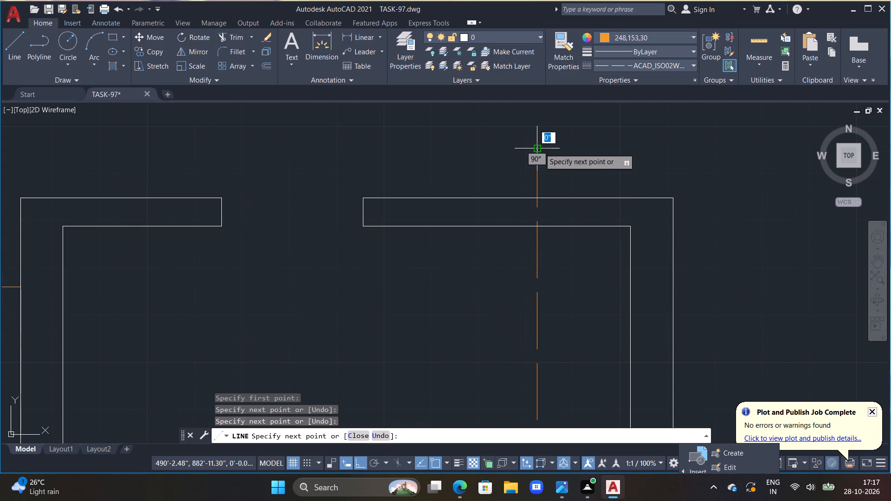
{"action": "key", "text": "Escape"}
Trim the vertical dashed line back to the inner face of the small room's upper wall.
{"action": "key", "text": "t"}
{"action": "type", "text": "R"}
{"action": "key", "text": "space"}
{"action": "double_click", "coordinate": [537, 153]}
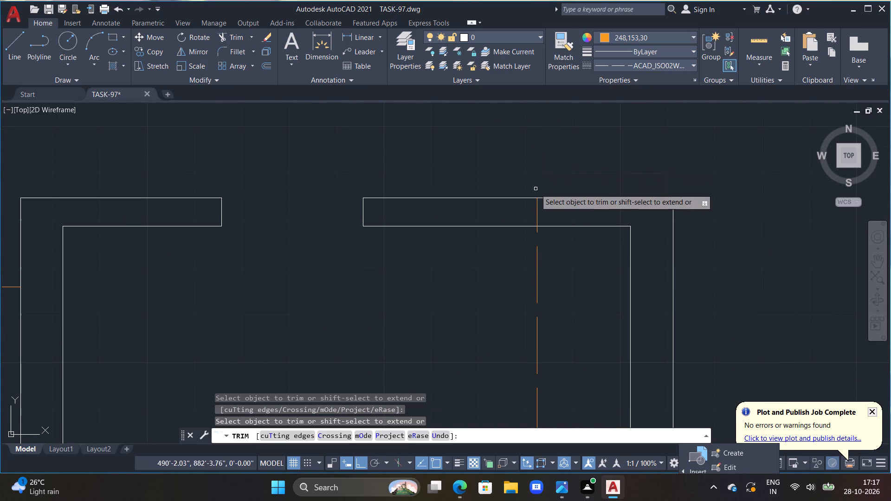
{"action": "left_click", "coordinate": [537, 211]}
{"action": "scroll", "coordinate": [545, 186], "scroll_direction": "down", "scroll_amount": 4}
{"action": "key", "text": "Escape"}
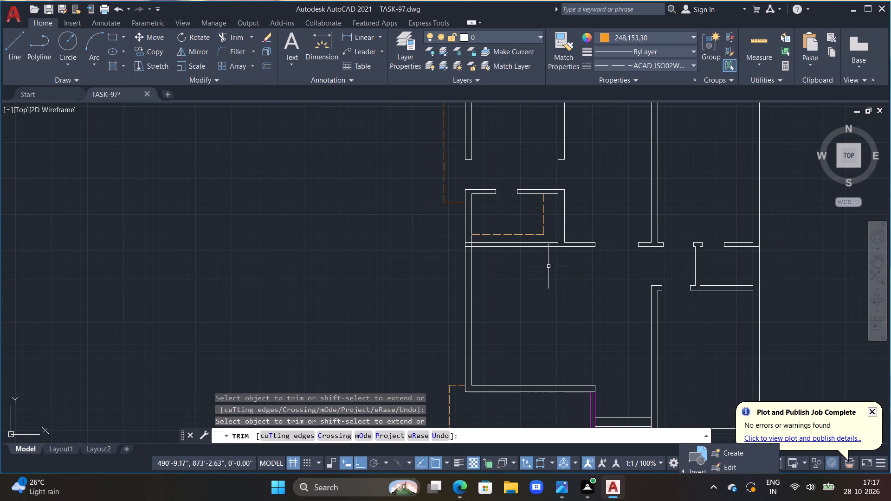
{"action": "key", "text": "Escape"}
{"action": "key", "text": "Escape"}
{"action": "key", "text": "Escape"}
Set the current linetype to ByLayer.
{"action": "scroll", "coordinate": [509, 264], "scroll_direction": "down", "scroll_amount": 2}
{"action": "scroll", "coordinate": [514, 262], "scroll_direction": "up", "scroll_amount": 1}
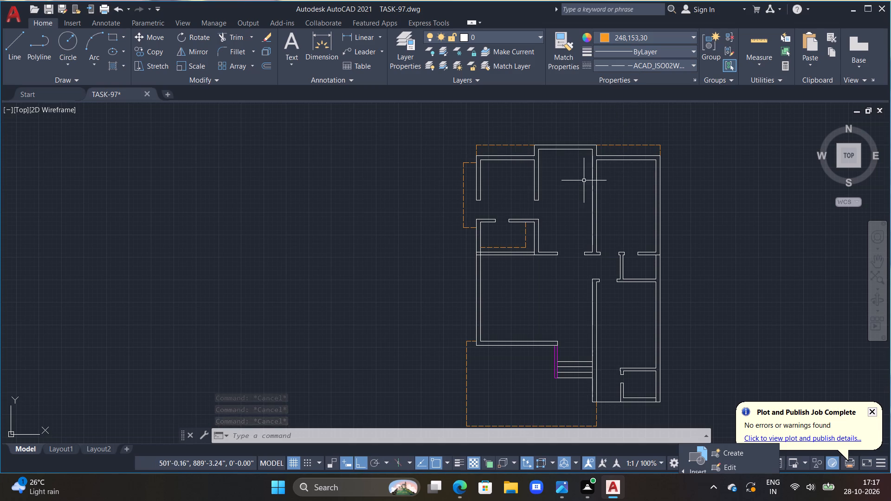
{"action": "middle_click_drag", "start_coordinate": [583, 180], "coordinate": [420, 267]}
{"action": "scroll", "coordinate": [416, 260], "scroll_direction": "up", "scroll_amount": 1}
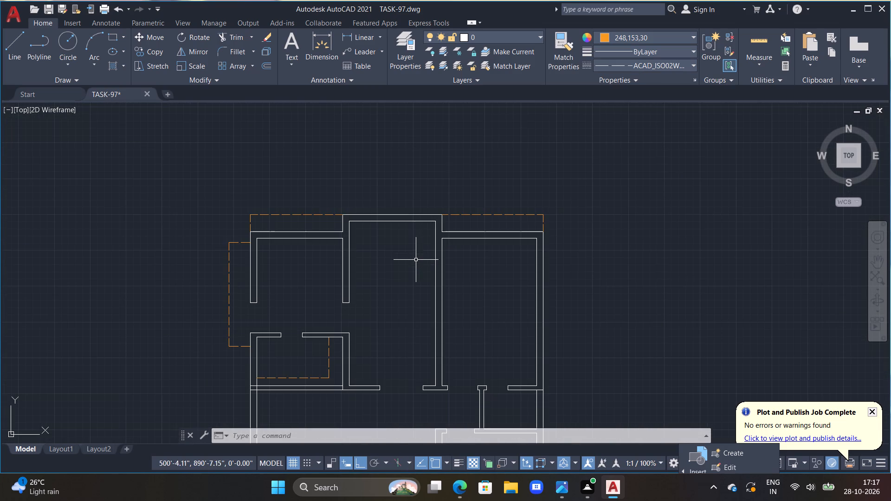
{"action": "left_click", "coordinate": [659, 63]}
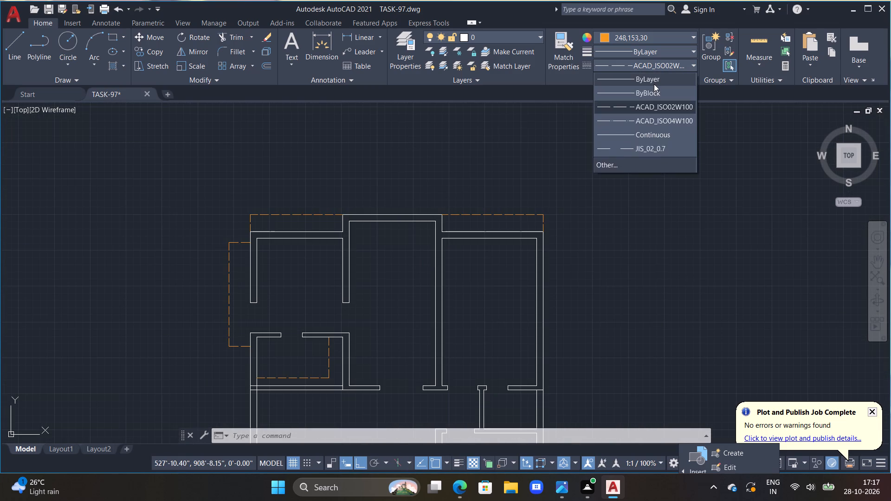
{"action": "double_click", "coordinate": [654, 84]}
Set the current object colour to ByLayer.
{"action": "scroll", "coordinate": [403, 283], "scroll_direction": "up", "scroll_amount": 1}
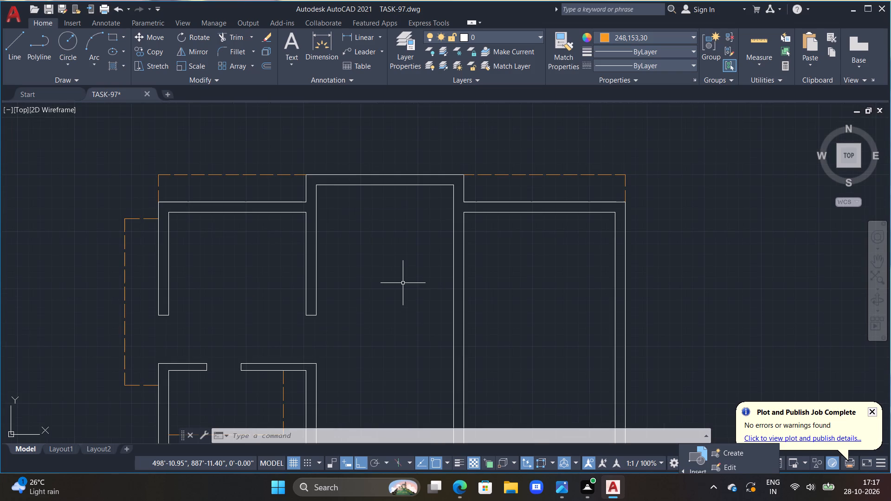
{"action": "left_click", "coordinate": [636, 27]}
{"action": "left_click", "coordinate": [633, 31]}
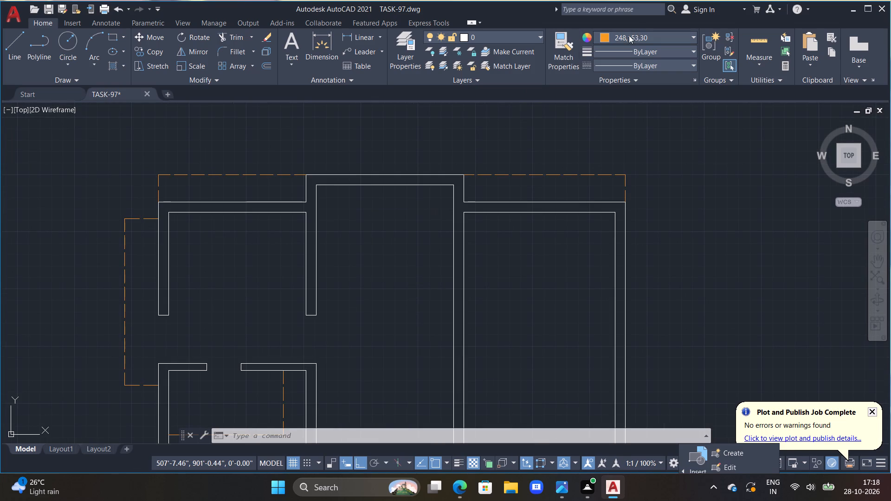
{"action": "left_click", "coordinate": [629, 35]}
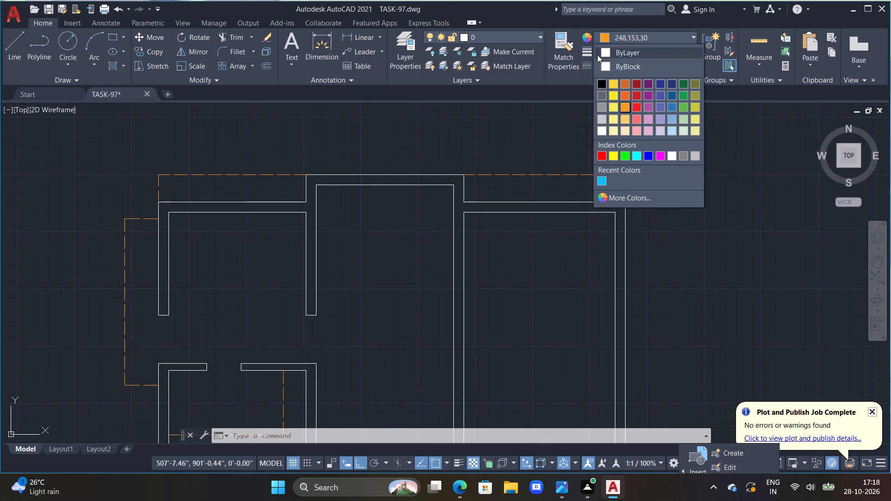
{"action": "left_click", "coordinate": [600, 56]}
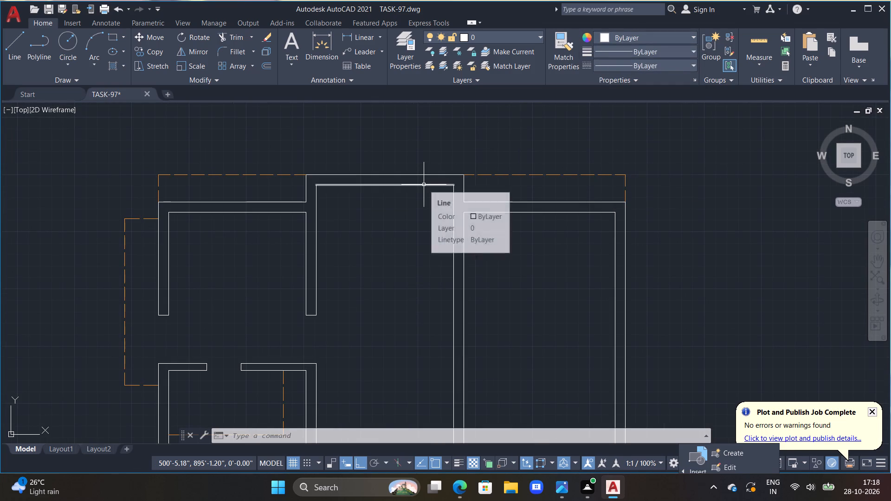
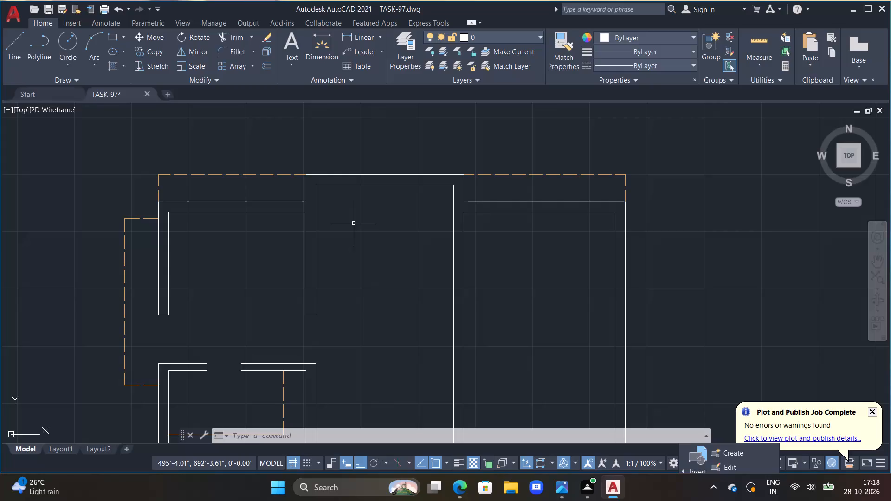
Offset the upper inner wall face of the projecting middle bay 3' down into the room.
{"action": "type", "text": "OFF"}
{"action": "key", "text": "space"}
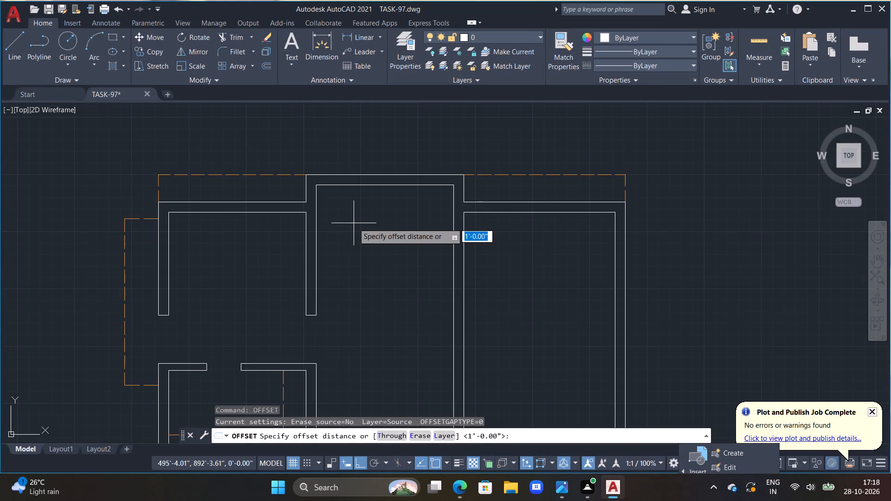
{"action": "type", "text": "2'"}
{"action": "key", "text": "Return"}
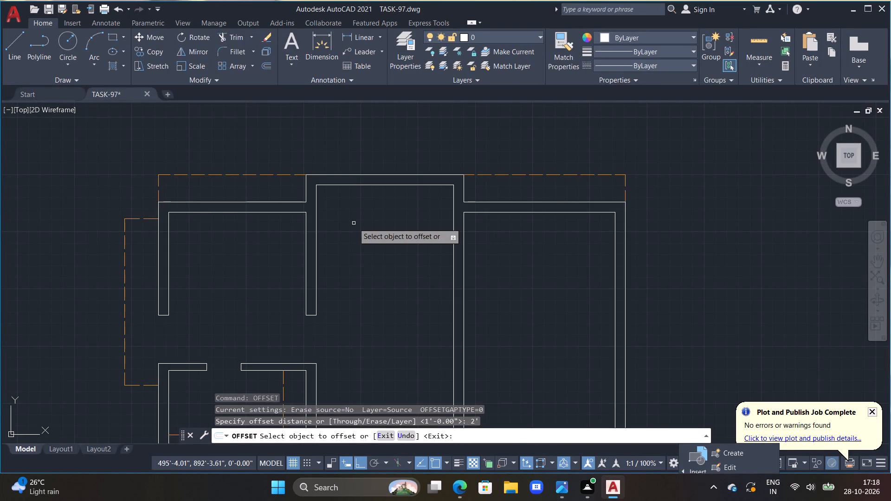
{"action": "left_click", "coordinate": [390, 186]}
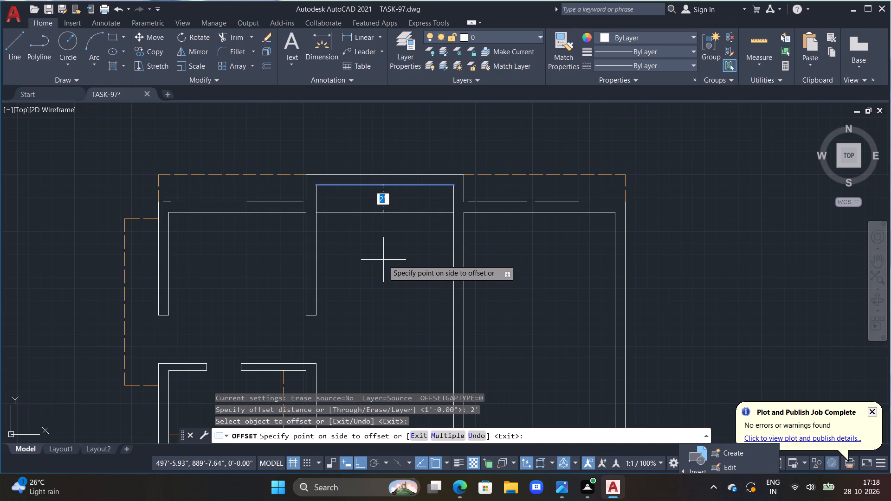
{"action": "type", "text": "3'"}
{"action": "key", "text": "Return"}
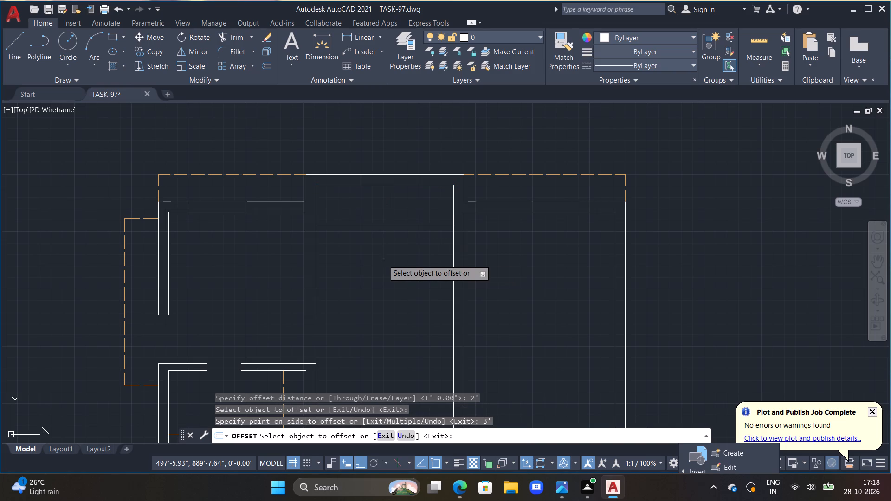
{"action": "key", "text": "Escape"}
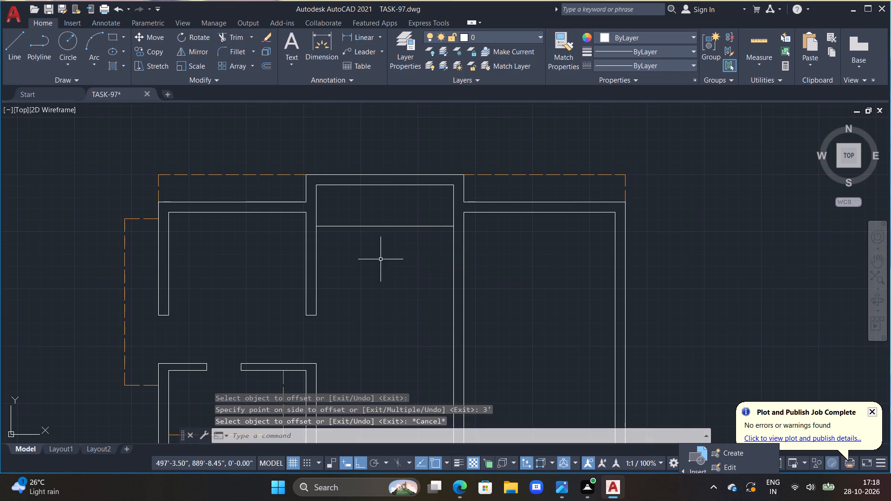
{"action": "key", "text": "Escape"}
{"action": "key", "text": "Escape"}
{"action": "key", "text": "Escape"}
{"action": "middle_click_drag", "start_coordinate": [382, 248], "coordinate": [388, 244]}
{"action": "key", "text": "Escape"}
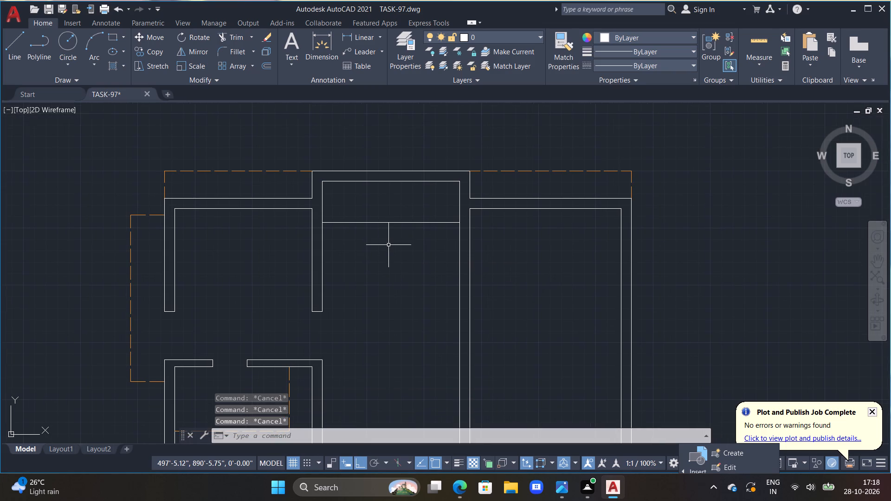
{"action": "key", "text": "Escape"}
Offset the middle bay's left inner wall face 3' to the right, and offset the resulting line another 3' right.
{"action": "type", "text": "OFF 2'"}
{"action": "key", "text": "Return"}
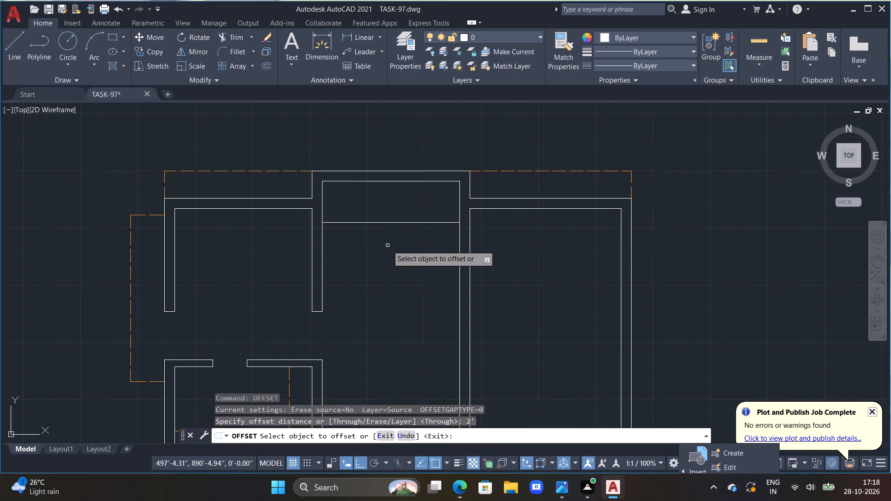
{"action": "double_click", "coordinate": [323, 270]}
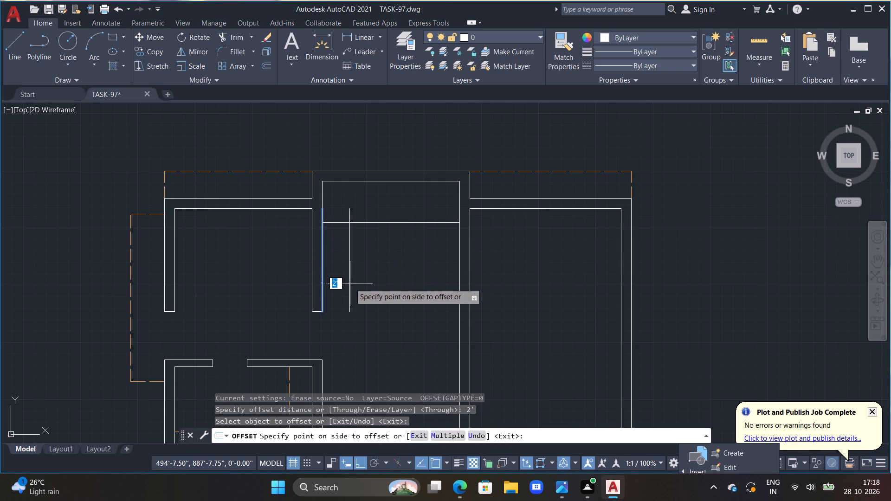
{"action": "type", "text": "3'"}
{"action": "key", "text": "Return"}
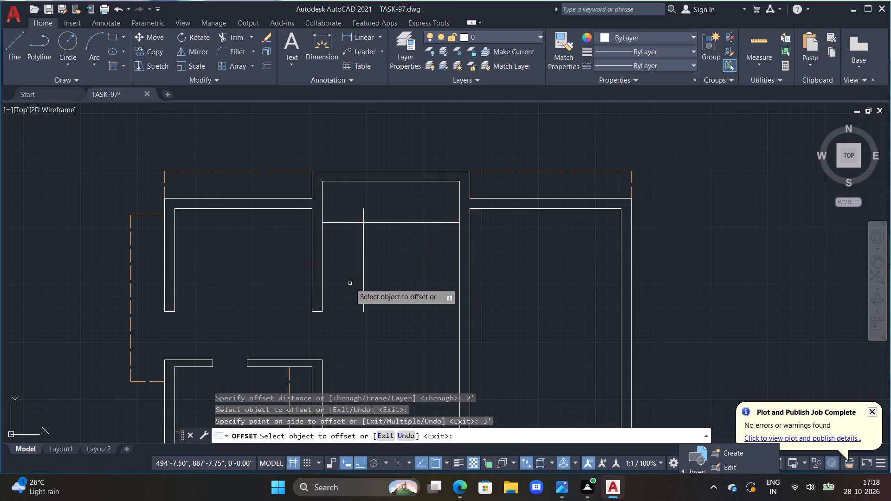
{"action": "left_click_drag", "start_coordinate": [364, 302], "coordinate": [386, 302]}
{"action": "type", "text": "3'"}
{"action": "key", "text": "Return"}
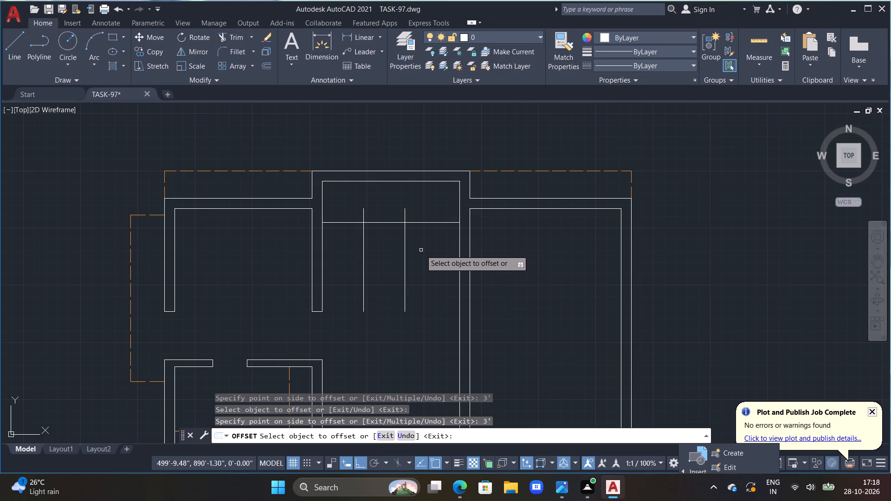
{"action": "key", "text": "Escape"}
Trim the upper ends of both new vertical lines back to the horizontal line across the middle bay.
{"action": "type", "text": "TR"}
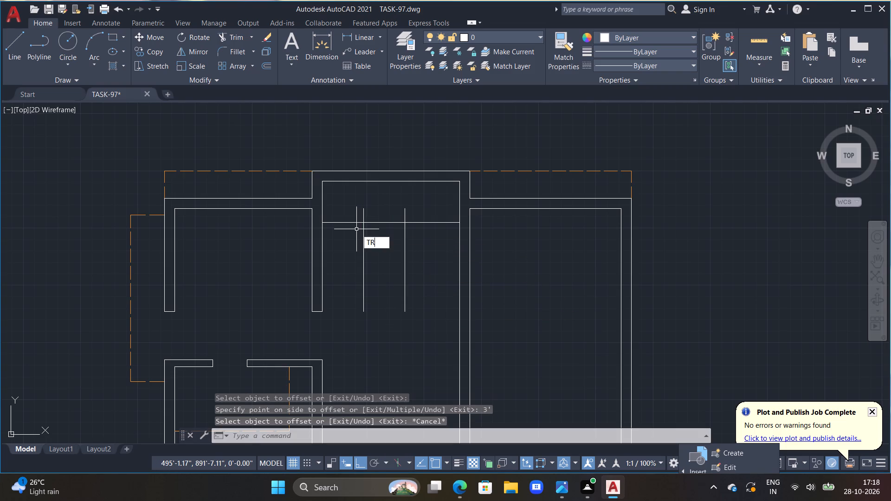
{"action": "key", "text": "space"}
{"action": "left_click", "coordinate": [363, 218]}
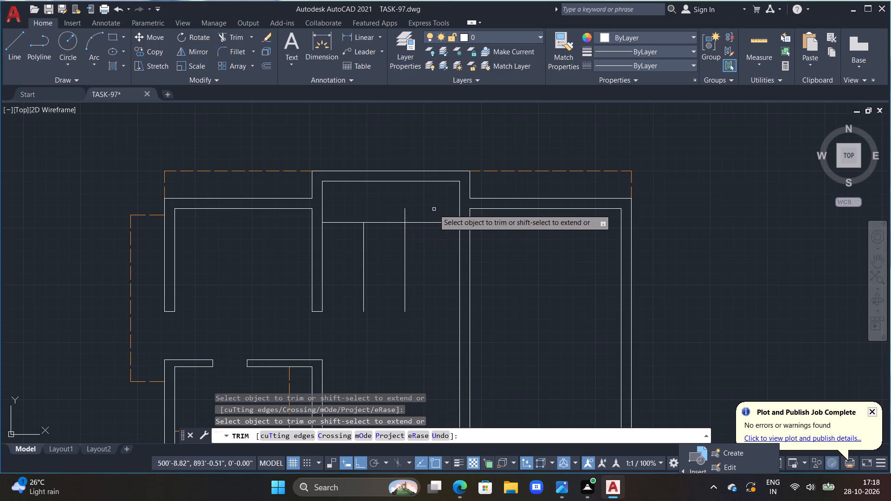
{"action": "double_click", "coordinate": [406, 213]}
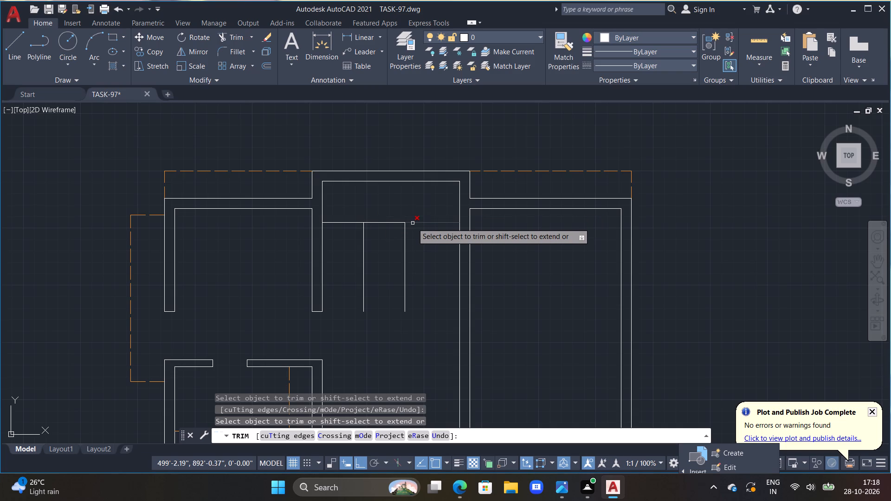
{"action": "key", "text": "Escape"}
{"action": "key", "text": "Escape"}
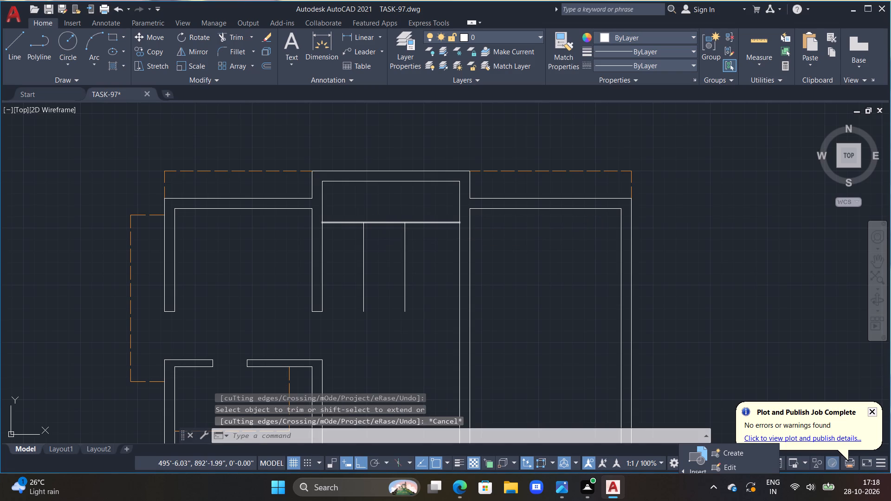
{"action": "key", "text": "Escape"}
Draw a diagonal line from the top of the first vertical line to the bay's upper-left inner corner.
{"action": "middle_click_drag", "start_coordinate": [354, 219], "coordinate": [362, 233]}
{"action": "scroll", "coordinate": [362, 233], "scroll_direction": "up", "scroll_amount": 2}
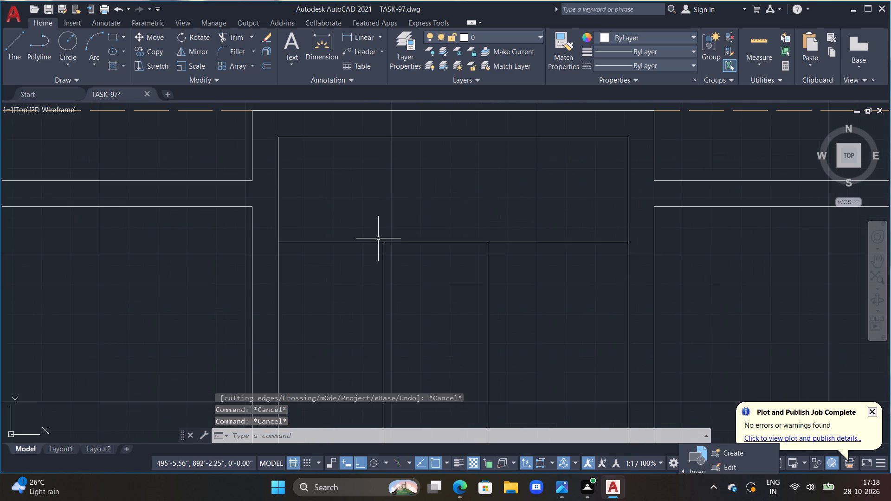
{"action": "type", "text": "L"}
{"action": "key", "text": "space"}
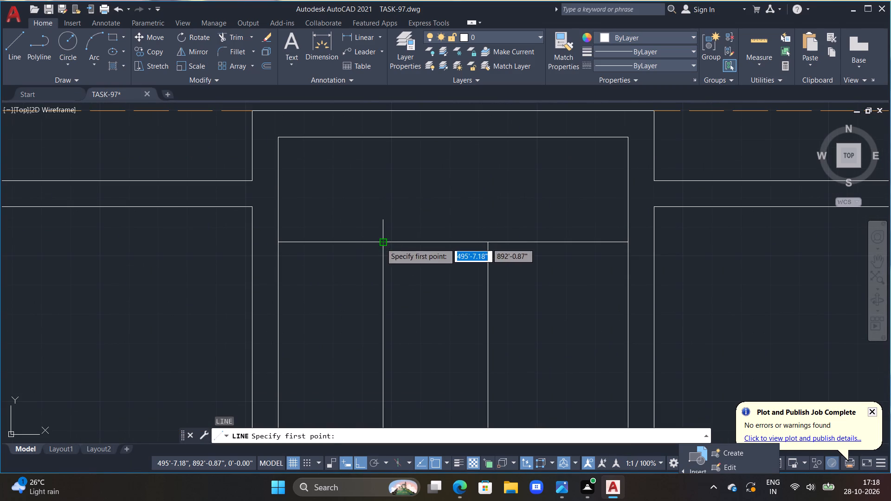
{"action": "left_click", "coordinate": [381, 243]}
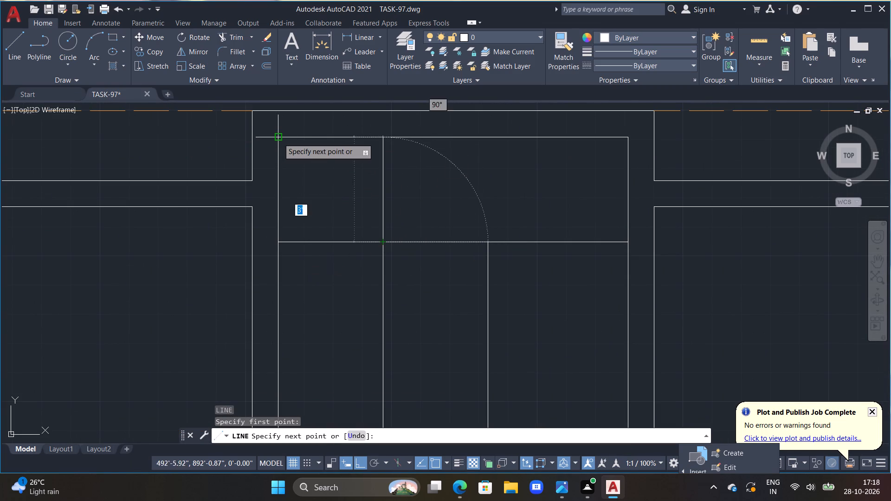
{"action": "double_click", "coordinate": [278, 138]}
{"action": "key", "text": "Escape"}
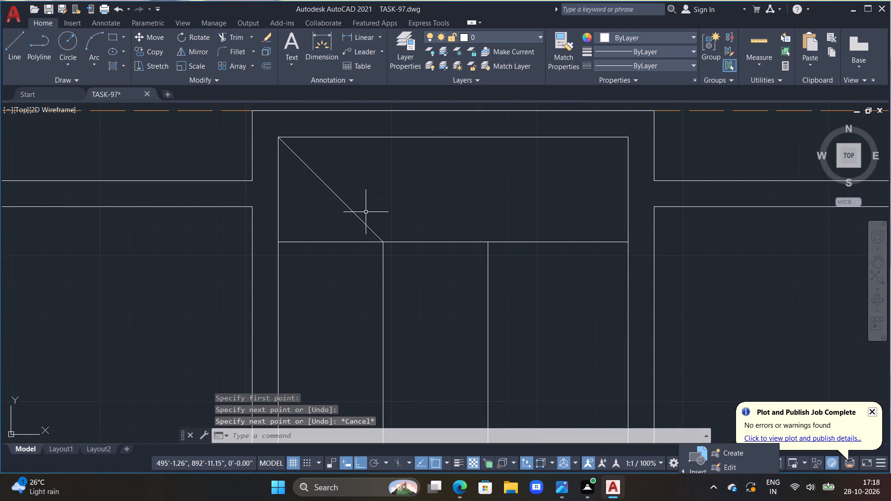
{"action": "scroll", "coordinate": [337, 259], "scroll_direction": "down", "scroll_amount": 1}
{"action": "middle_click_drag", "start_coordinate": [338, 258], "coordinate": [362, 226]}
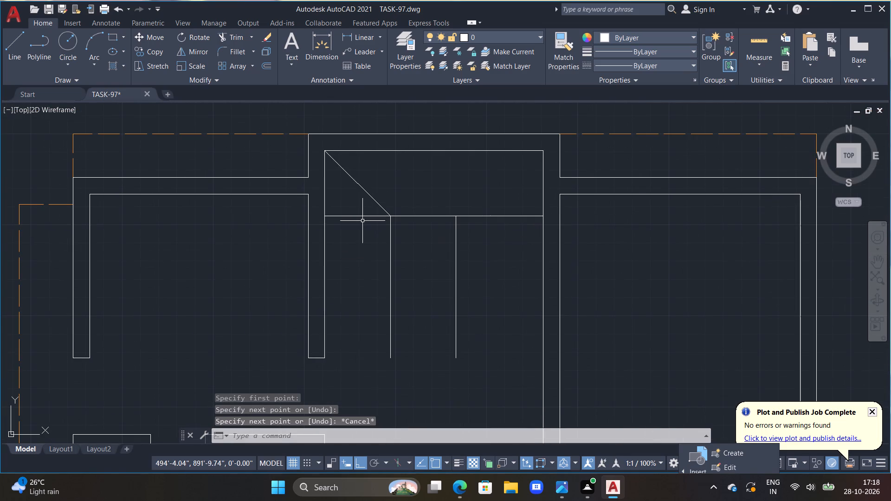
{"action": "middle_click_drag", "start_coordinate": [362, 221], "coordinate": [378, 182]}
{"action": "key", "text": "Escape"}
{"action": "key", "text": "Escape"}
{"action": "key", "text": "Escape"}
{"action": "key", "text": "Escape"}
{"action": "key", "text": "Escape"}
{"action": "key", "text": "Escape"}
{"action": "key", "text": "Escape"}
{"action": "key", "text": "Escape"}
{"action": "key", "text": "Escape"}
{"action": "key", "text": "Escape"}
{"action": "key", "text": "Escape"}
{"action": "key", "text": "Escape"}
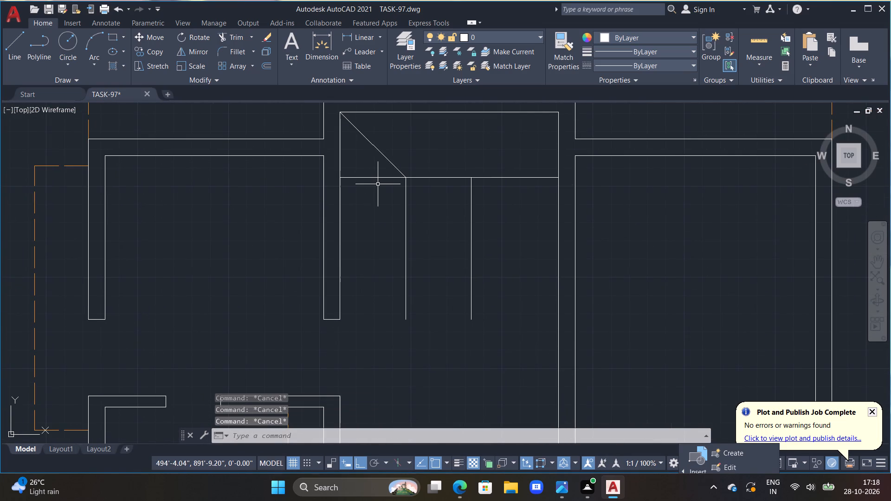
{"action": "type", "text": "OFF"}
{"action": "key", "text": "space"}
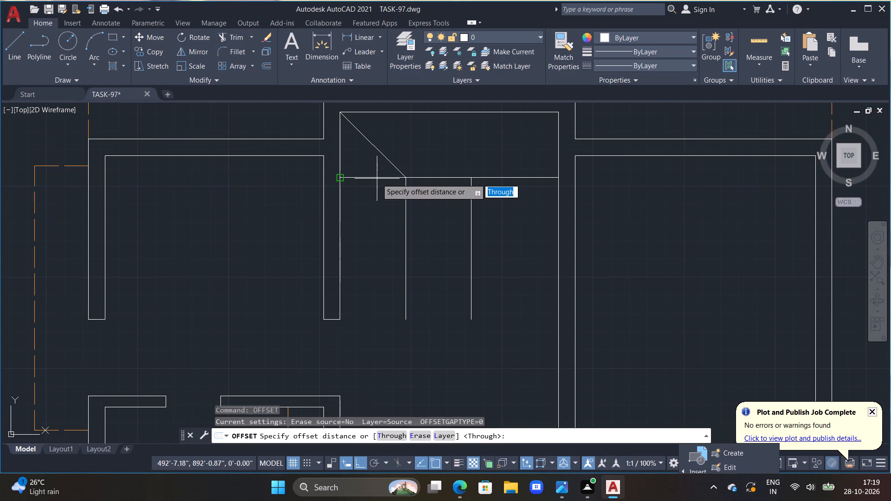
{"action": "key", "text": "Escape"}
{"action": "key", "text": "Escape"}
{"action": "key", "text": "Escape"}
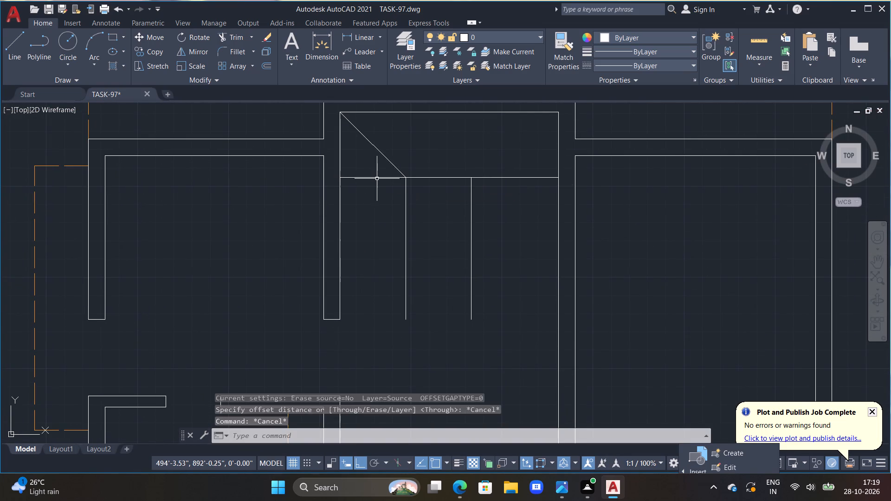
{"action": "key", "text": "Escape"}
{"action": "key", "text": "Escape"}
Offset the horizontal stair line downward in five successive 1' steps to form the treads.
{"action": "type", "text": "OFF"}
{"action": "key", "text": "space"}
{"action": "type", "text": "1'"}
{"action": "key", "text": "Return"}
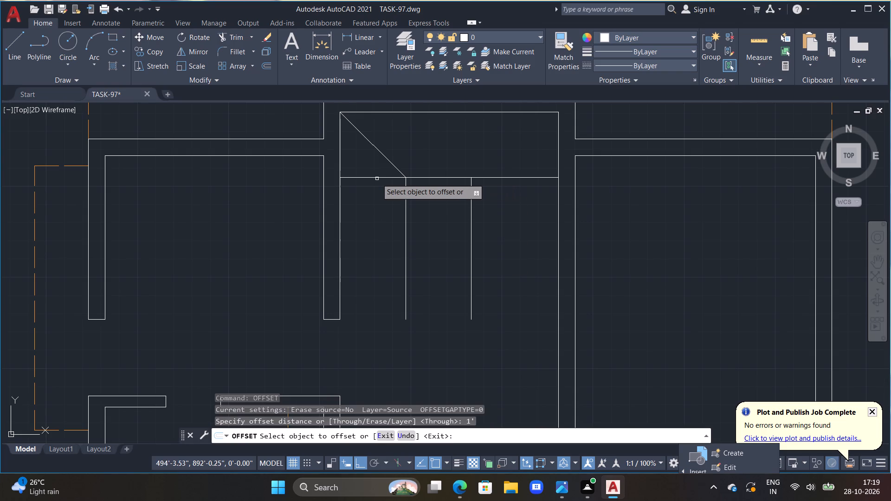
{"action": "left_click", "coordinate": [377, 179]}
{"action": "left_click", "coordinate": [377, 196]}
{"action": "left_click", "coordinate": [377, 198]}
{"action": "left_click_drag", "start_coordinate": [377, 199], "coordinate": [377, 208]}
{"action": "double_click", "coordinate": [374, 273]}
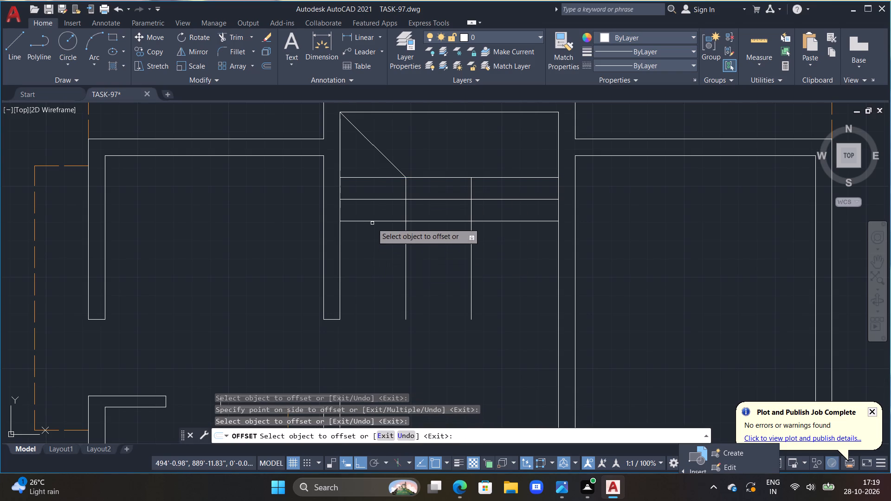
{"action": "left_click", "coordinate": [372, 223]}
{"action": "double_click", "coordinate": [373, 281]}
{"action": "left_click", "coordinate": [370, 223]}
{"action": "left_click_drag", "start_coordinate": [370, 223], "coordinate": [370, 227]}
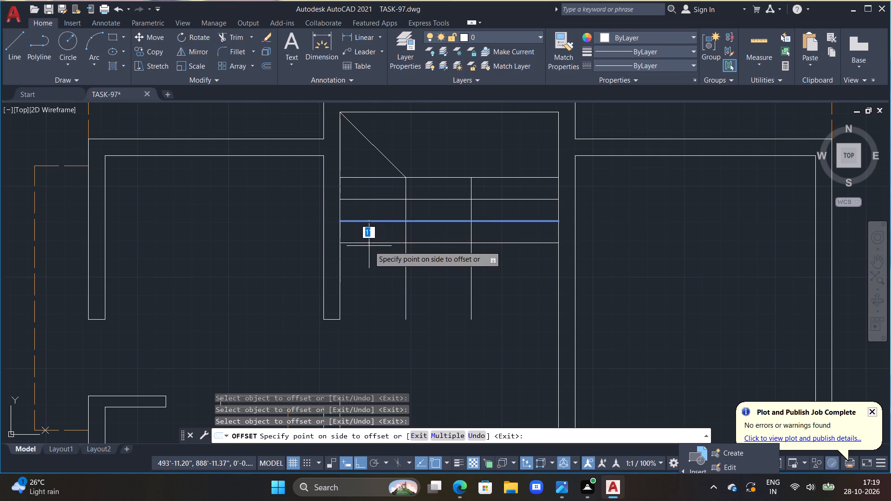
{"action": "left_click", "coordinate": [369, 246]}
{"action": "double_click", "coordinate": [369, 243]}
{"action": "triple_click", "coordinate": [368, 261]}
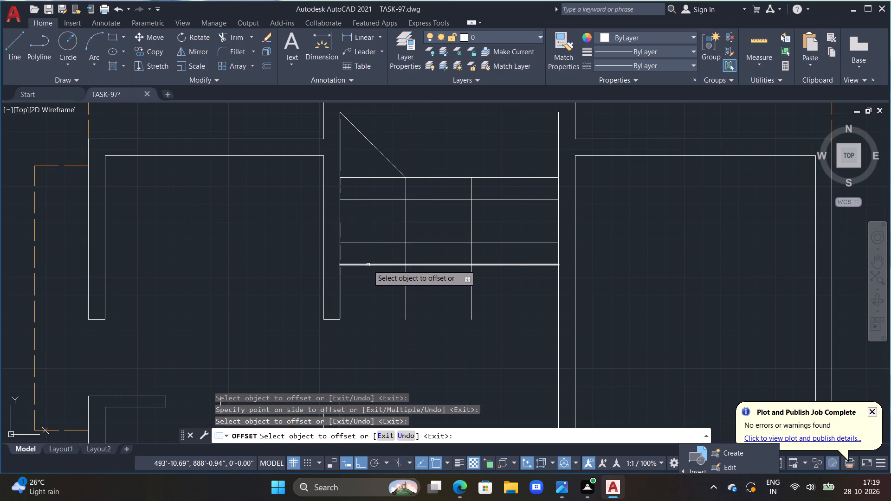
{"action": "left_click", "coordinate": [368, 265]}
{"action": "left_click", "coordinate": [365, 281]}
{"action": "key", "text": "Escape"}
{"action": "key", "text": "Escape"}
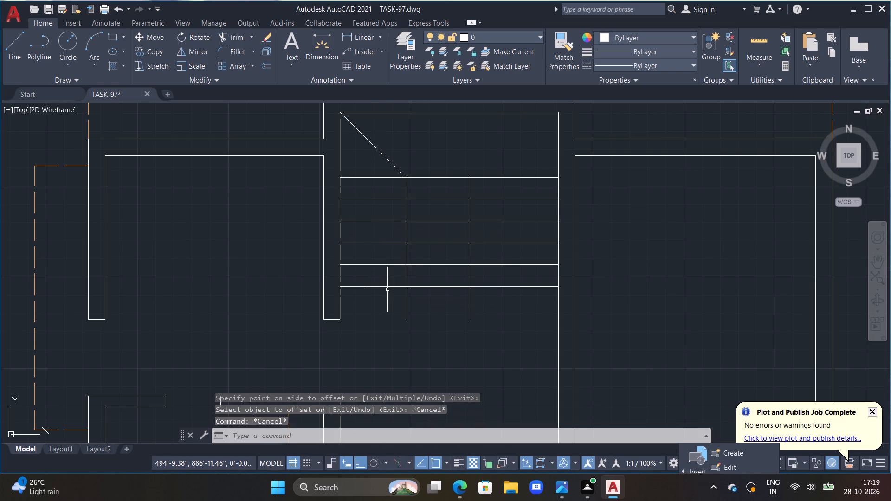
Trim the lower end of the first vertical stair line back to the lowest tread.
{"action": "type", "text": "TR"}
{"action": "key", "text": "space"}
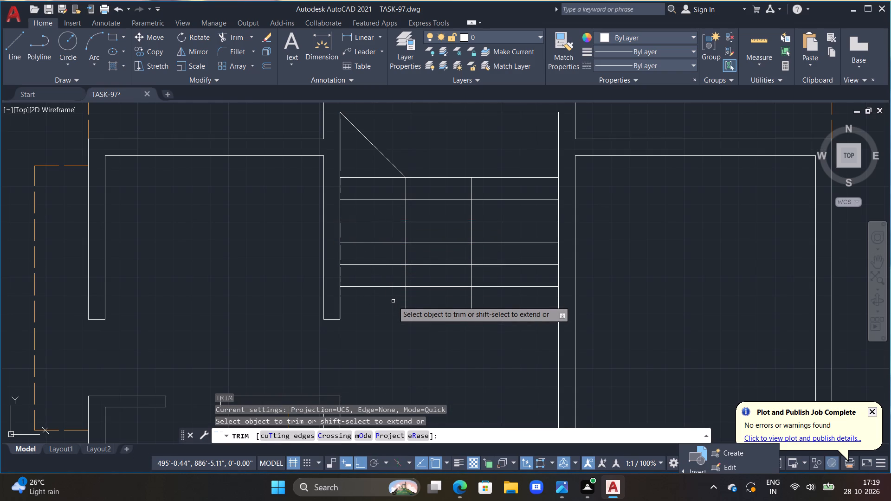
{"action": "left_click", "coordinate": [393, 301]}
{"action": "left_click_drag", "start_coordinate": [393, 301], "coordinate": [441, 287]}
{"action": "left_click", "coordinate": [448, 318]}
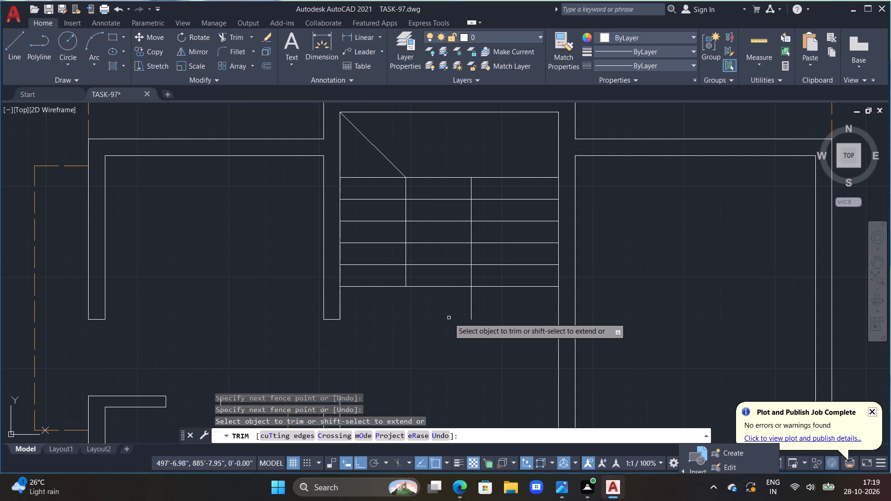
Trim away all the tread segments between the two vertical stair lines.
{"action": "left_click_drag", "start_coordinate": [451, 313], "coordinate": [443, 225]}
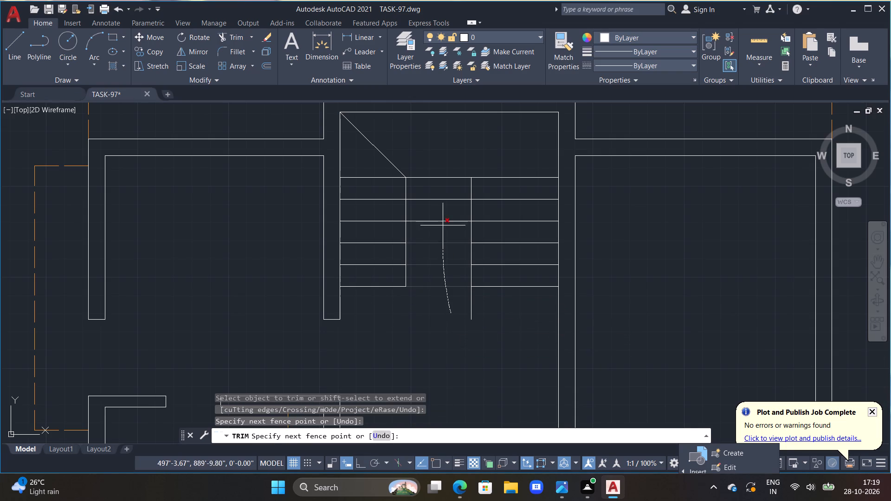
{"action": "left_click_drag", "start_coordinate": [443, 225], "coordinate": [442, 200]}
{"action": "left_click", "coordinate": [441, 198]}
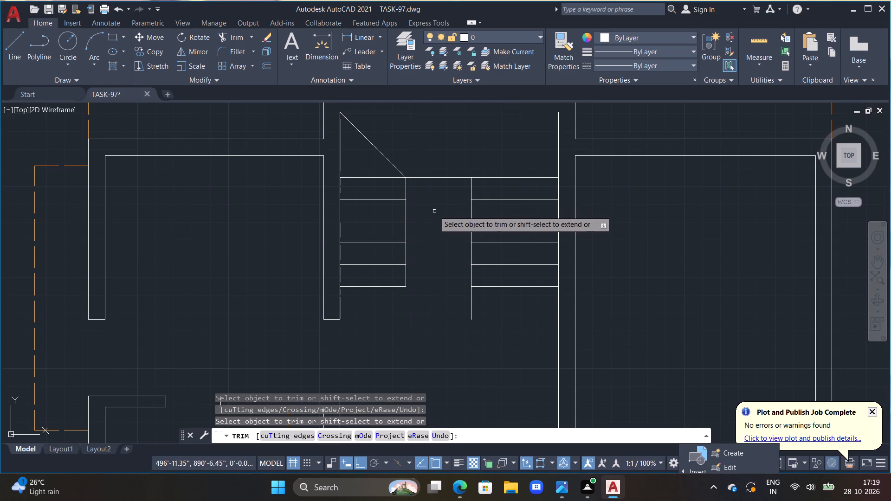
{"action": "left_click_drag", "start_coordinate": [432, 174], "coordinate": [434, 191]}
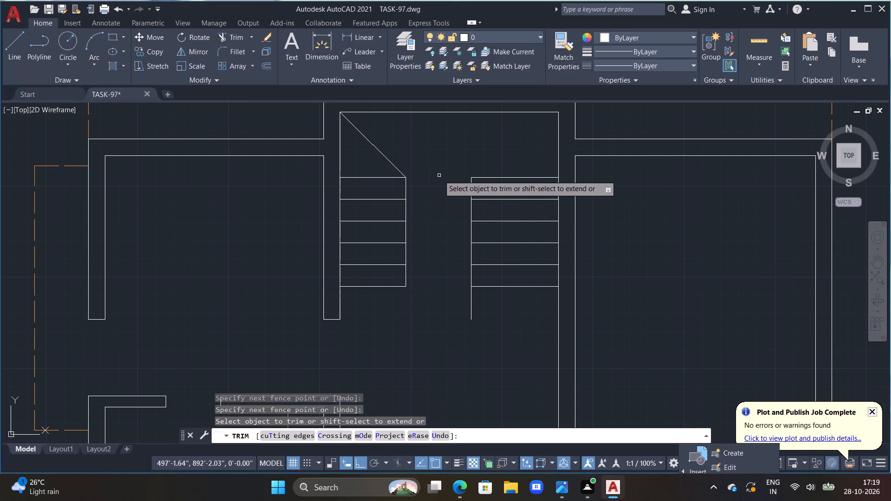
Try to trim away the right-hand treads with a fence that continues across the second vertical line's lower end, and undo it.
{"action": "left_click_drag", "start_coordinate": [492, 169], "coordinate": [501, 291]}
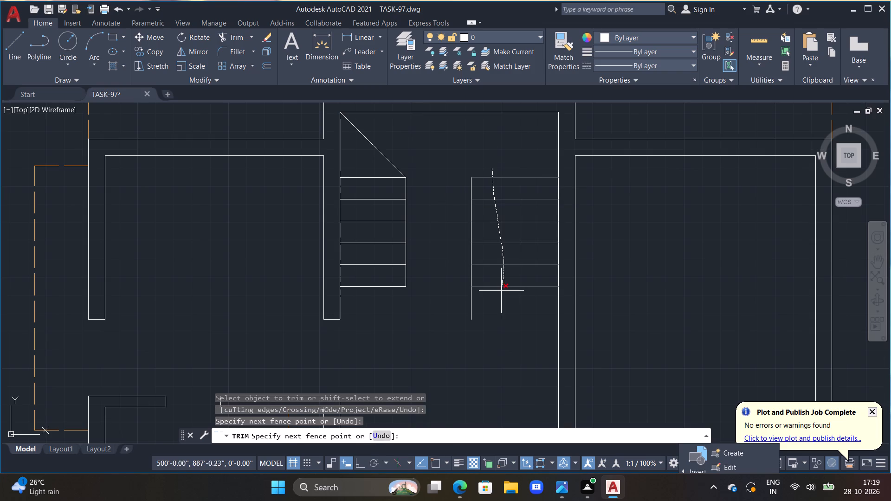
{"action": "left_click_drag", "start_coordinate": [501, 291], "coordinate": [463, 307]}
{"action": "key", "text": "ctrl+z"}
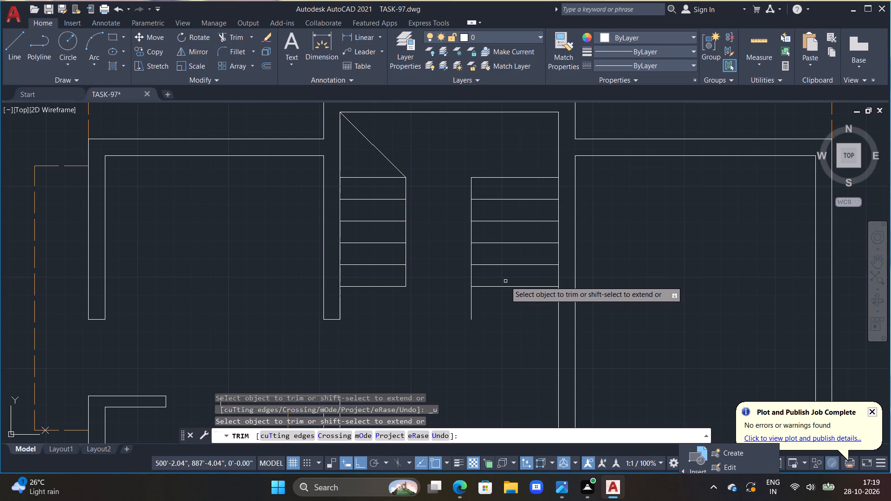
Remove all the tread segments between the second vertical line and the bay's right inner wall face.
{"action": "left_click_drag", "start_coordinate": [501, 299], "coordinate": [494, 176]}
{"action": "key", "text": "Escape"}
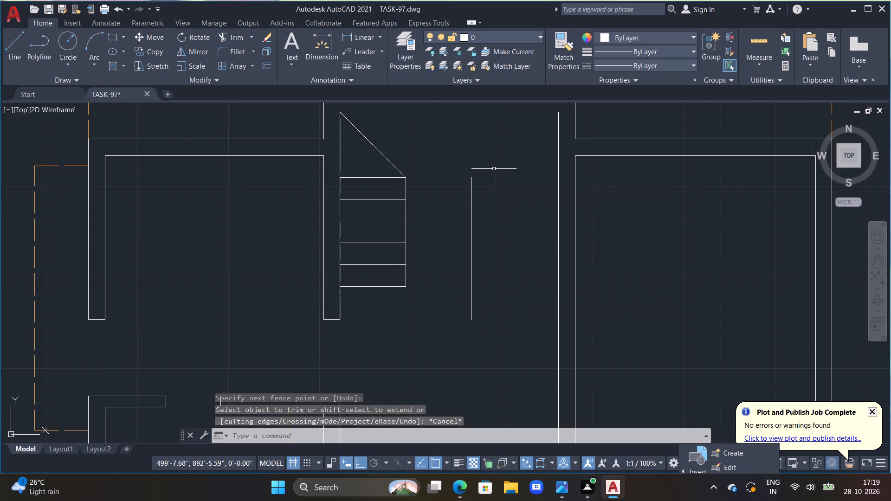
Make colour 147,39,143 and linetype JIS_02_0.7 current for new objects.
{"action": "key", "text": "Escape"}
{"action": "key", "text": "Escape"}
{"action": "key", "text": "Escape"}
{"action": "key", "text": "Escape"}
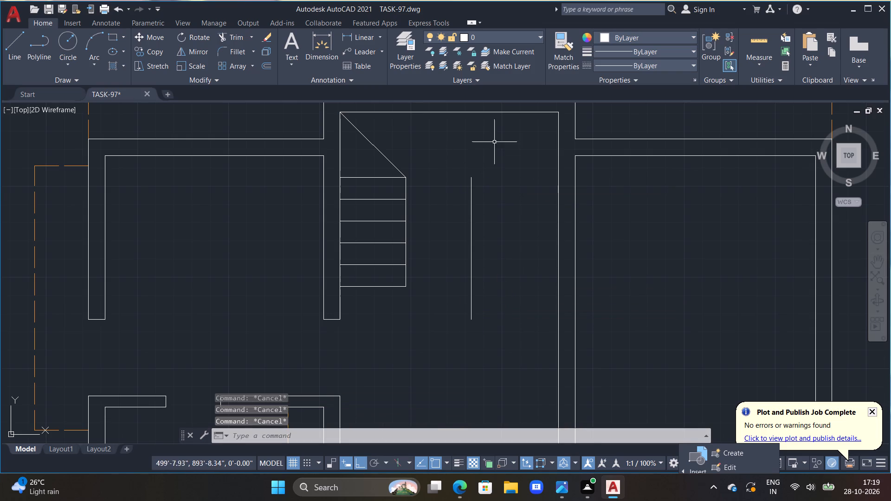
{"action": "left_click", "coordinate": [615, 37]}
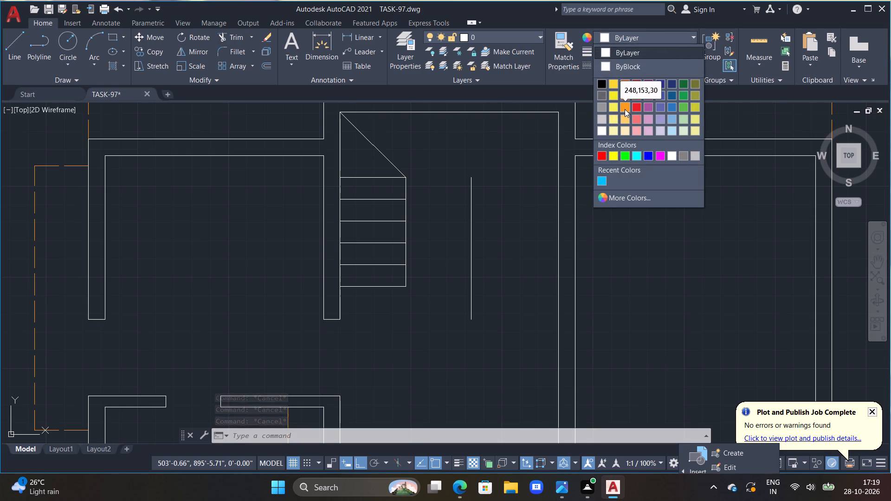
{"action": "left_click", "coordinate": [646, 96]}
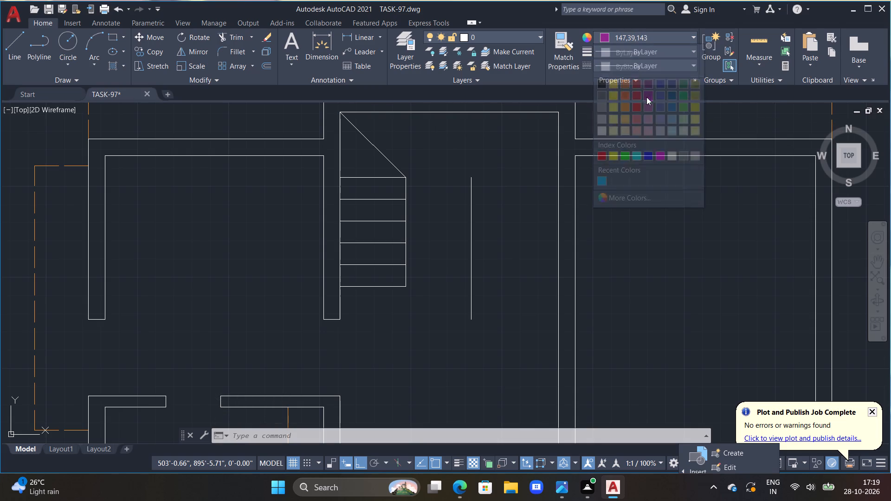
{"action": "double_click", "coordinate": [625, 70]}
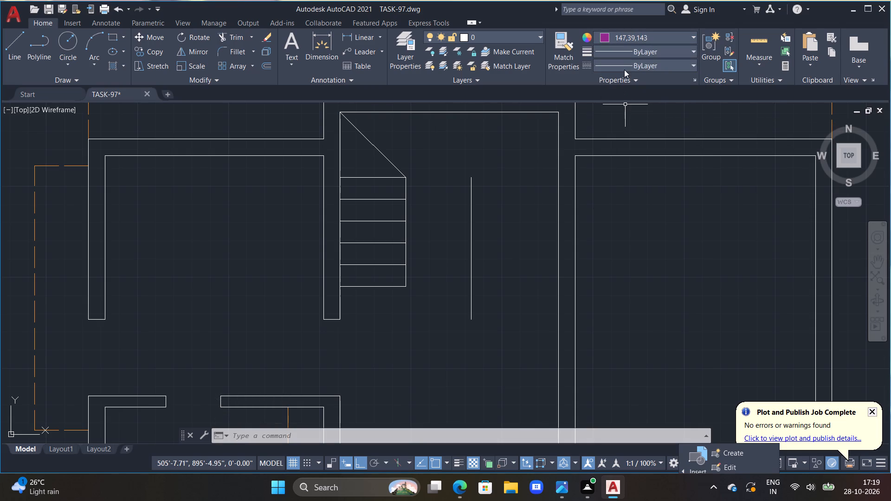
{"action": "left_click", "coordinate": [625, 64]}
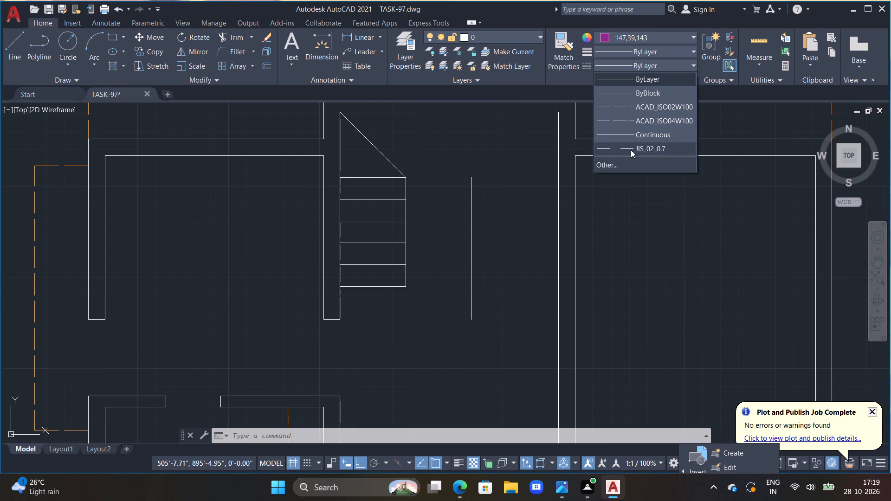
{"action": "left_click", "coordinate": [630, 149]}
Draw a horizontal line level with the uppermost tread, from the bay's right inner wall face to the first vertical stair line's top end.
{"action": "key", "text": "l"}
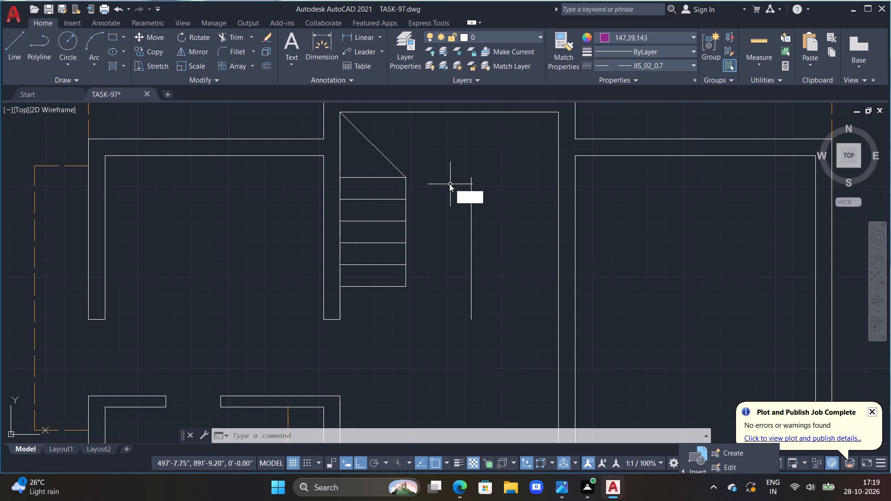
{"action": "key", "text": "space"}
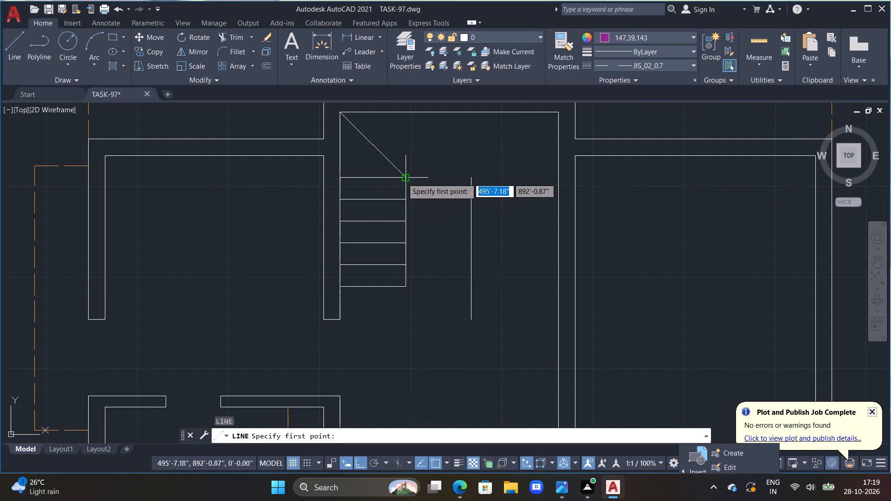
{"action": "left_click_drag", "start_coordinate": [561, 176], "coordinate": [552, 177]}
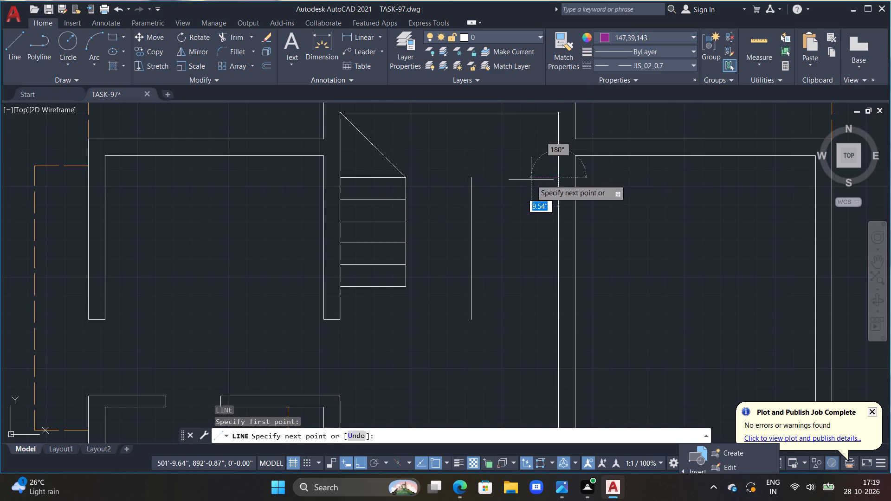
{"action": "left_click", "coordinate": [405, 177]}
{"action": "scroll", "coordinate": [497, 179], "scroll_direction": "up", "scroll_amount": 2}
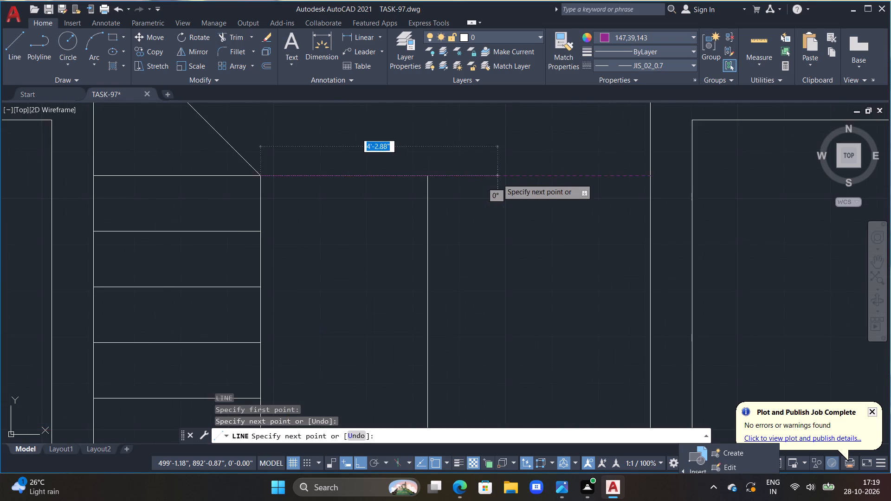
{"action": "scroll", "coordinate": [484, 188], "scroll_direction": "up", "scroll_amount": 3}
{"action": "scroll", "coordinate": [480, 189], "scroll_direction": "down", "scroll_amount": 3}
{"action": "key", "text": "Escape"}
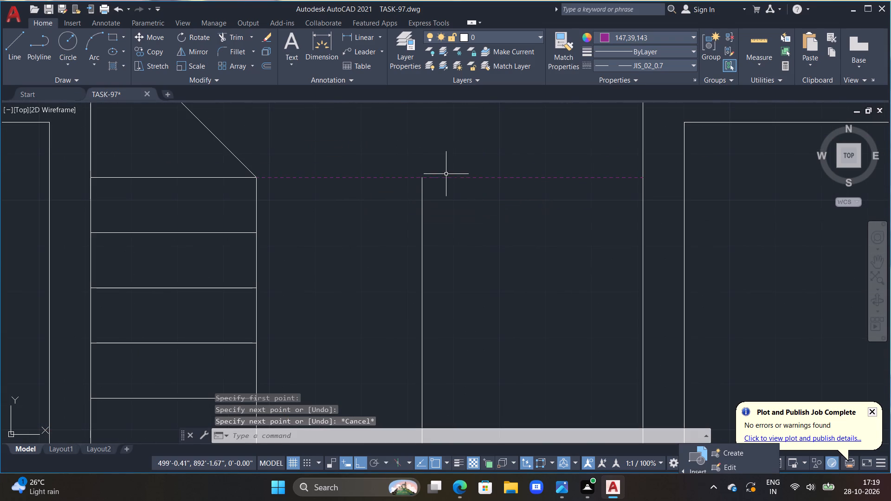
Change the new horizontal line's linetype to ACAD_ISO02W100.
{"action": "left_click", "coordinate": [446, 177]}
{"action": "left_click", "coordinate": [679, 65]}
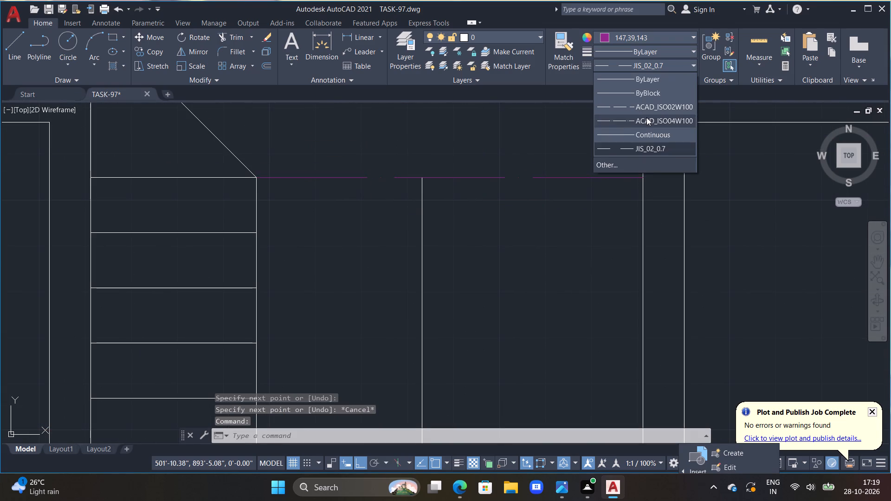
{"action": "left_click", "coordinate": [644, 111]}
{"action": "key", "text": "Escape"}
Draw a diagonal line from the second vertical stair line's top end to the bay's upper right inner corner.
{"action": "scroll", "coordinate": [469, 206], "scroll_direction": "down", "scroll_amount": 3}
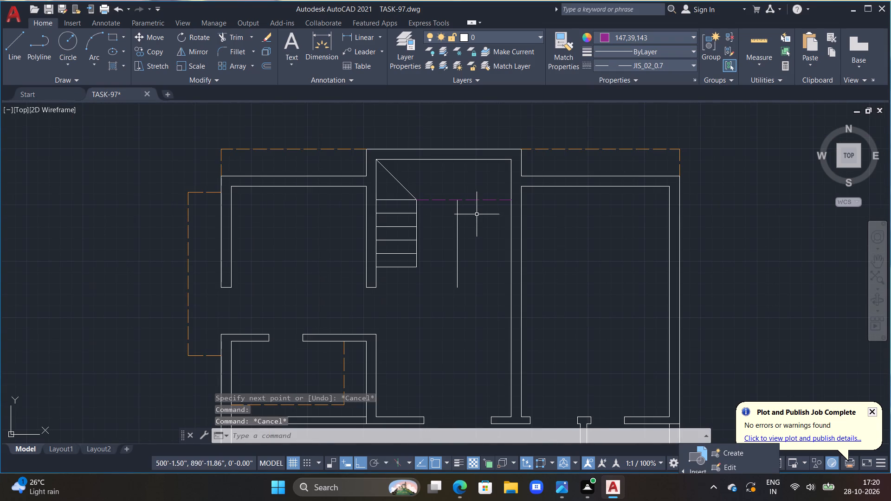
{"action": "scroll", "coordinate": [467, 187], "scroll_direction": "up", "scroll_amount": 1}
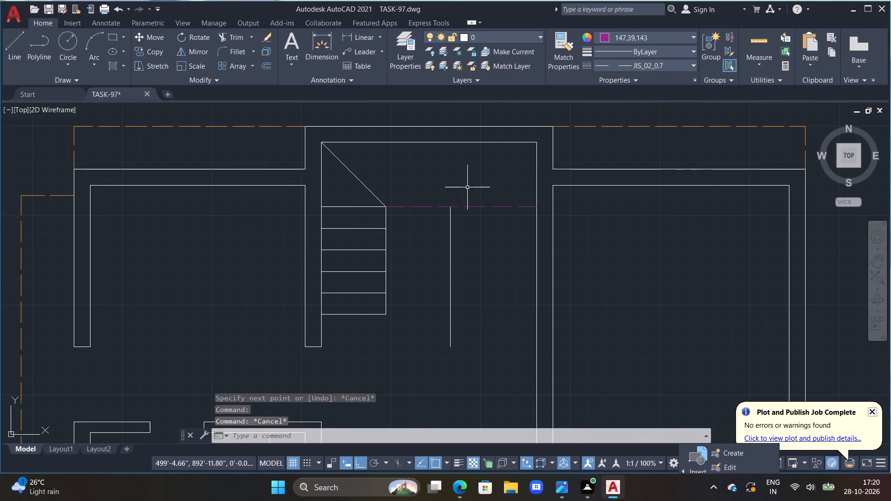
{"action": "type", "text": "L"}
{"action": "key", "text": "space"}
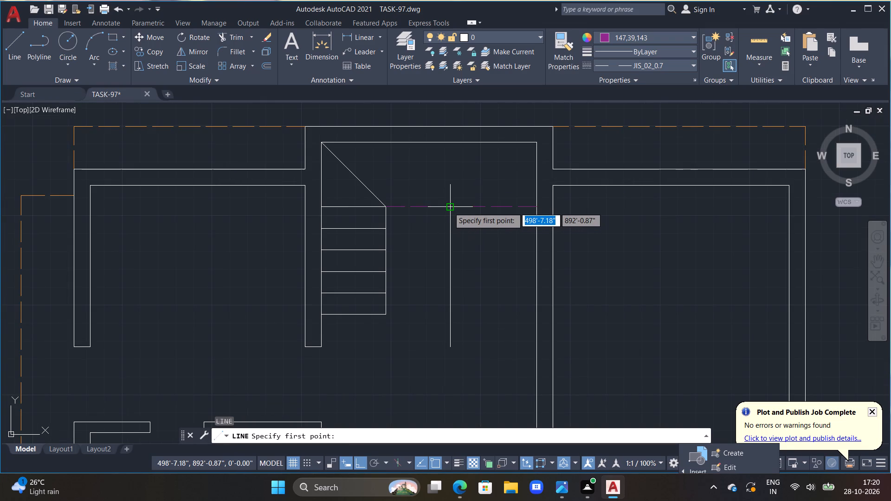
{"action": "left_click", "coordinate": [449, 207]}
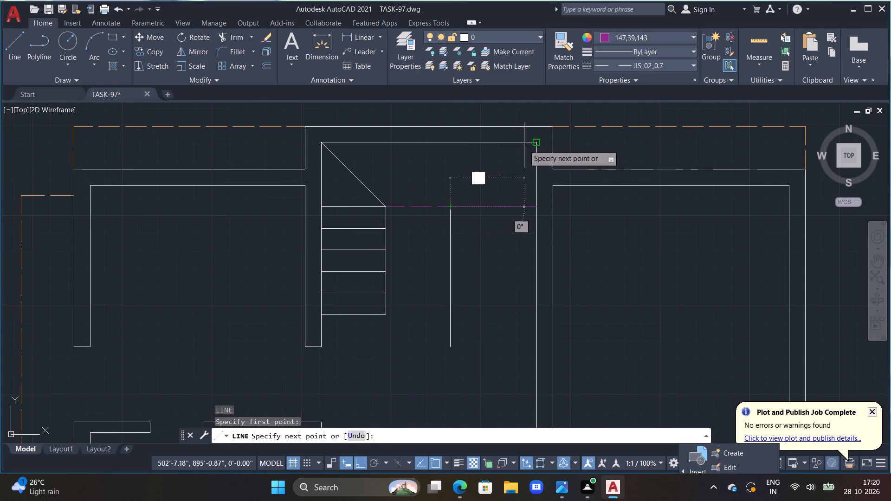
{"action": "left_click", "coordinate": [535, 142]}
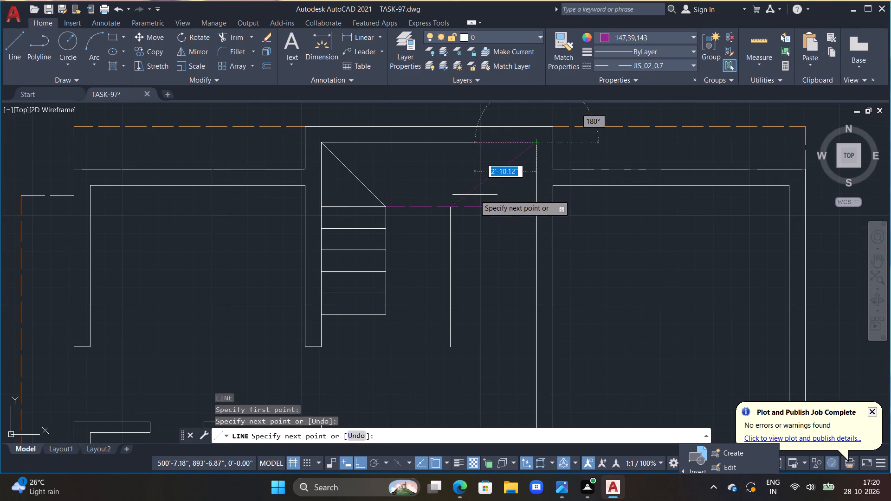
{"action": "key", "text": "Escape"}
Change the new diagonal line's linetype to ACAD_ISO02W100.
{"action": "left_click", "coordinate": [477, 184]}
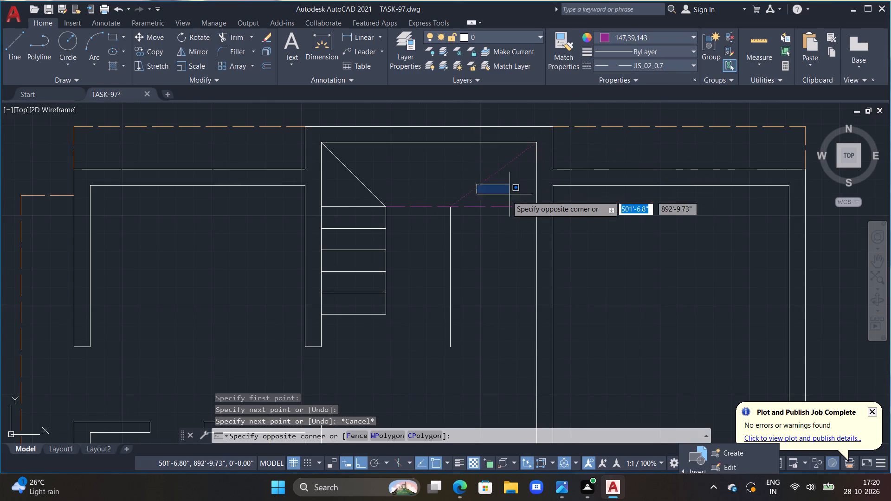
{"action": "left_click", "coordinate": [488, 189]}
{"action": "double_click", "coordinate": [489, 178]}
{"action": "left_click", "coordinate": [674, 64]}
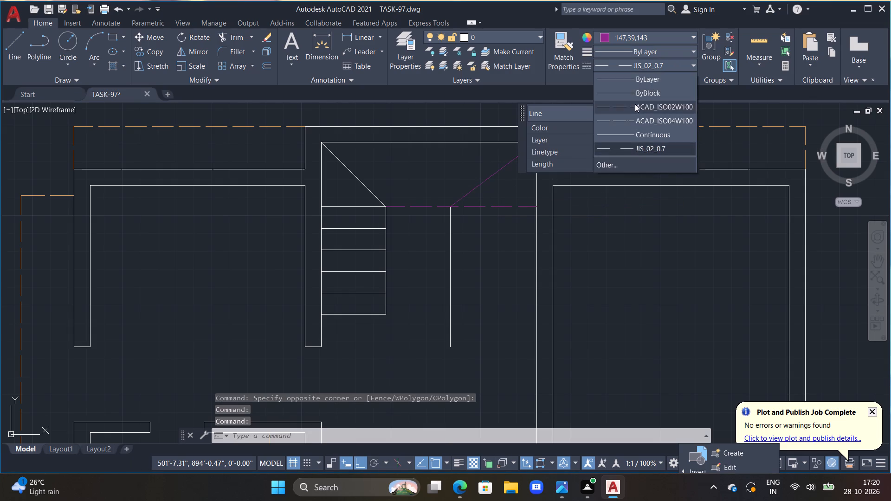
{"action": "left_click", "coordinate": [635, 105]}
{"action": "key", "text": "Escape"}
{"action": "key", "text": "Escape"}
{"action": "key", "text": "Escape"}
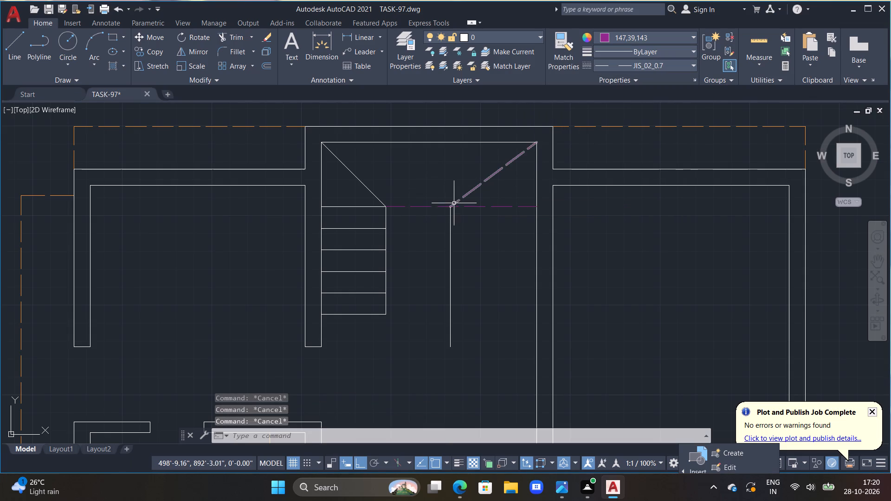
Offset the dashed purple horizontal line downward six times in succession at 1' spacing to form the right flight's treads.
{"action": "key", "text": "Escape"}
{"action": "key", "text": "o"}
{"action": "type", "text": "FF 1'"}
{"action": "key", "text": "Return"}
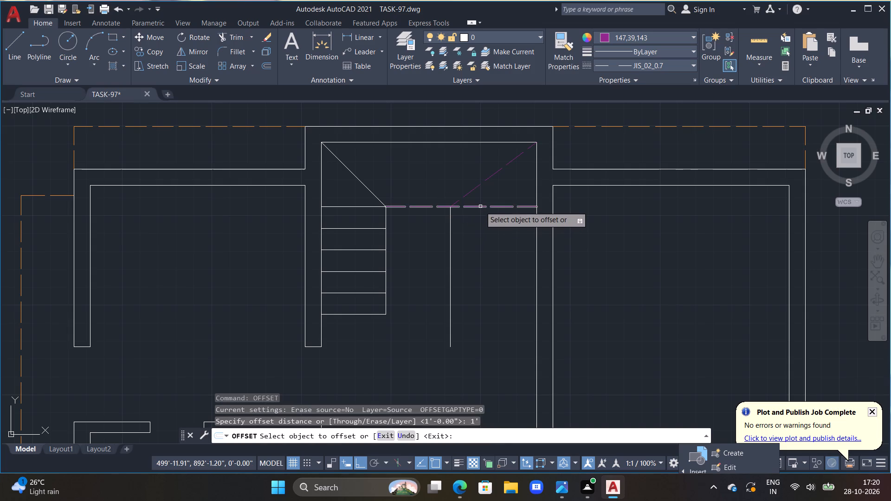
{"action": "left_click_drag", "start_coordinate": [480, 206], "coordinate": [480, 212]}
{"action": "double_click", "coordinate": [480, 239]}
{"action": "left_click", "coordinate": [480, 230]}
{"action": "left_click_drag", "start_coordinate": [480, 235], "coordinate": [478, 245]}
{"action": "double_click", "coordinate": [475, 256]}
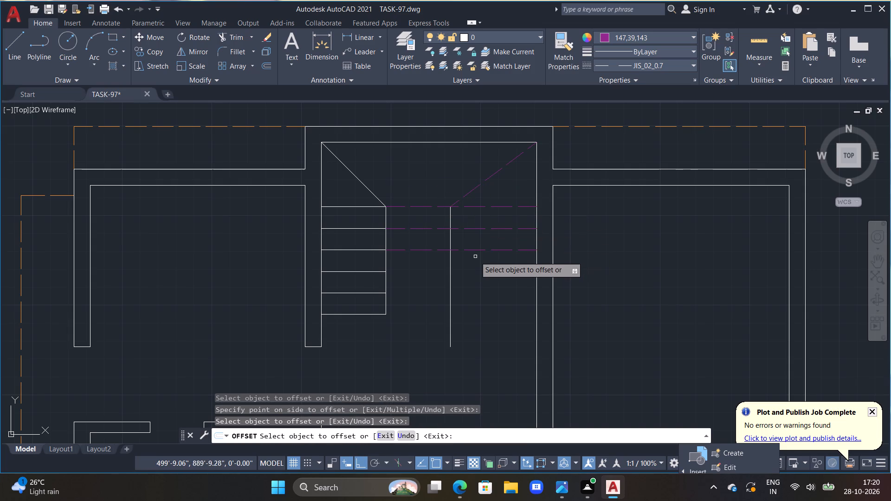
{"action": "left_click", "coordinate": [475, 252]}
{"action": "left_click", "coordinate": [473, 277]}
{"action": "left_click_drag", "start_coordinate": [473, 252], "coordinate": [473, 266]}
{"action": "left_click", "coordinate": [474, 249]}
{"action": "left_click", "coordinate": [475, 278]}
{"action": "left_click", "coordinate": [474, 270]}
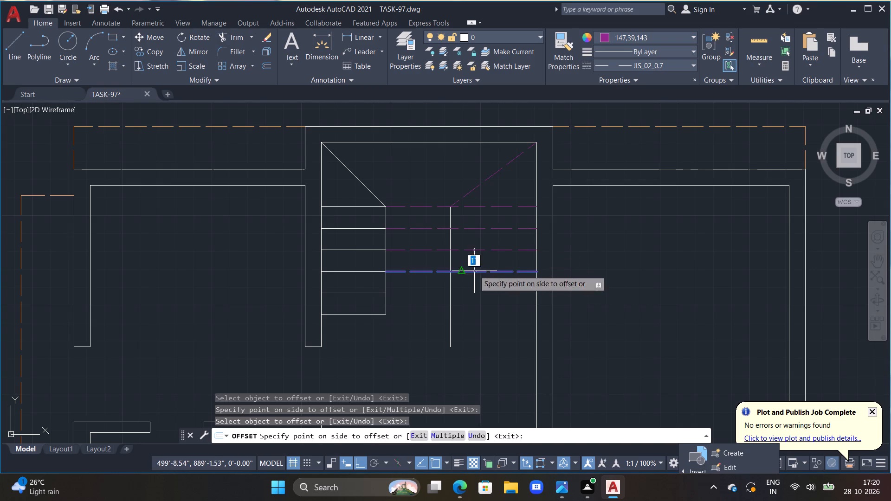
{"action": "left_click", "coordinate": [471, 287]}
{"action": "left_click_drag", "start_coordinate": [472, 295], "coordinate": [471, 311]}
{"action": "left_click_drag", "start_coordinate": [471, 293], "coordinate": [471, 297]}
{"action": "left_click", "coordinate": [493, 350]}
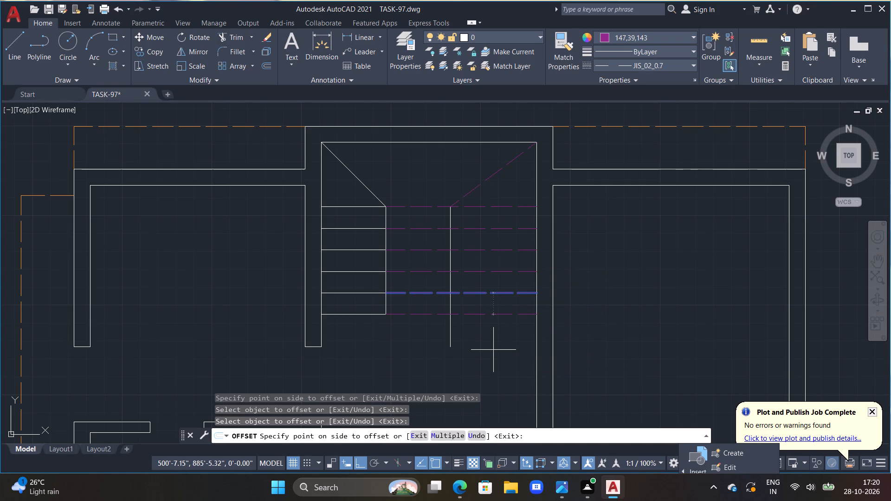
{"action": "left_click_drag", "start_coordinate": [479, 314], "coordinate": [479, 319]}
{"action": "double_click", "coordinate": [468, 370]}
{"action": "key", "text": "Escape"}
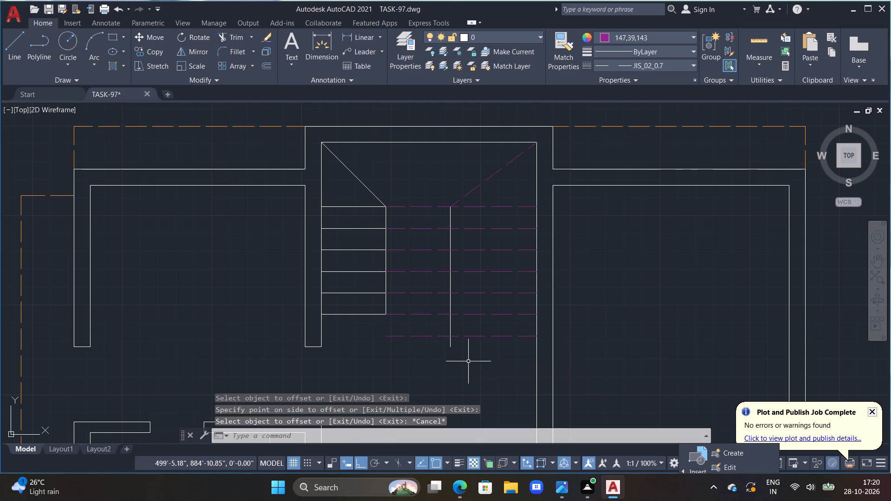
Trim away the six offset treads' portions left of the second vertical stair line, leaving the uppermost dashed line whole.
{"action": "type", "text": "TR"}
{"action": "key", "text": "space"}
{"action": "left_click_drag", "start_coordinate": [432, 361], "coordinate": [426, 334]}
{"action": "left_click_drag", "start_coordinate": [426, 326], "coordinate": [429, 247]}
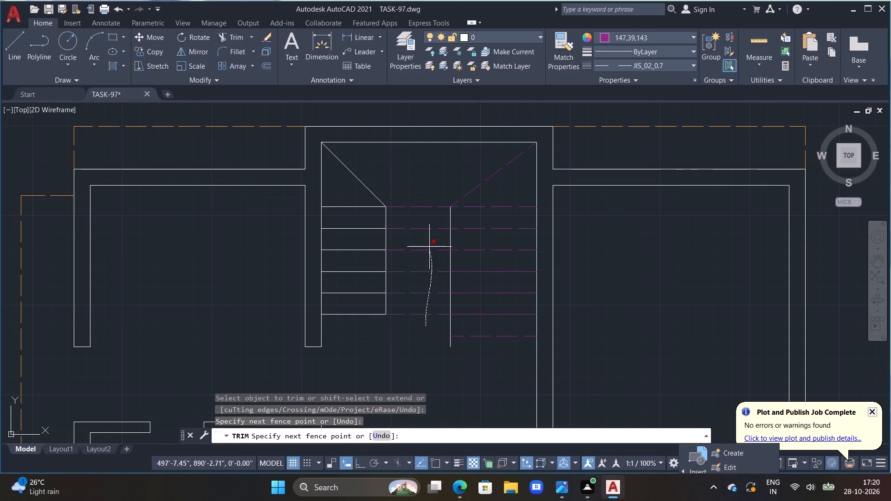
{"action": "left_click_drag", "start_coordinate": [429, 247], "coordinate": [427, 239]}
{"action": "left_click", "coordinate": [427, 238]}
{"action": "left_click_drag", "start_coordinate": [426, 234], "coordinate": [423, 225]}
{"action": "left_click_drag", "start_coordinate": [423, 224], "coordinate": [417, 276]}
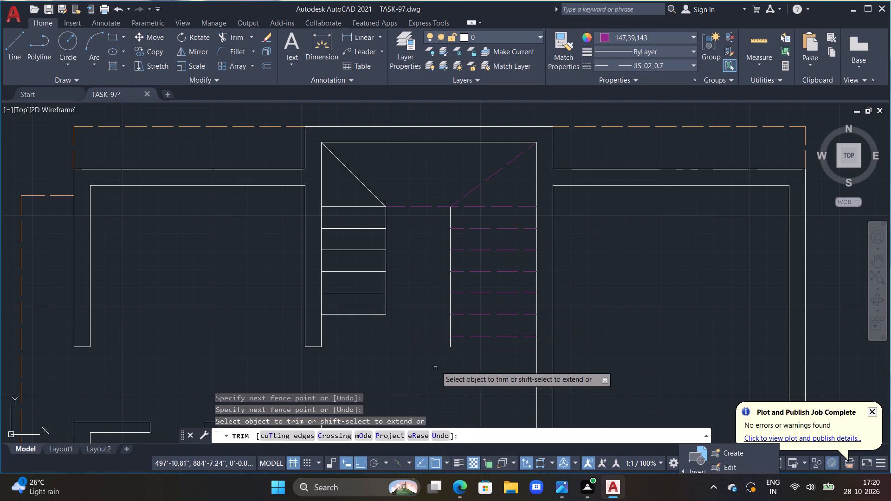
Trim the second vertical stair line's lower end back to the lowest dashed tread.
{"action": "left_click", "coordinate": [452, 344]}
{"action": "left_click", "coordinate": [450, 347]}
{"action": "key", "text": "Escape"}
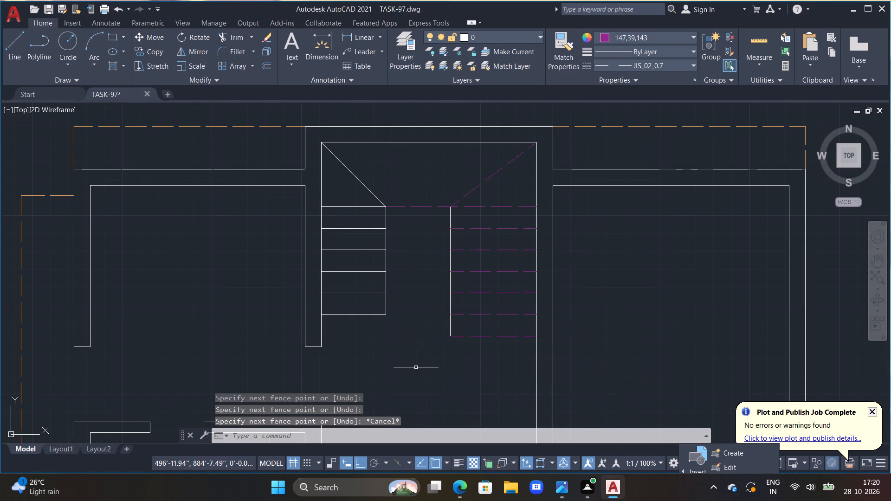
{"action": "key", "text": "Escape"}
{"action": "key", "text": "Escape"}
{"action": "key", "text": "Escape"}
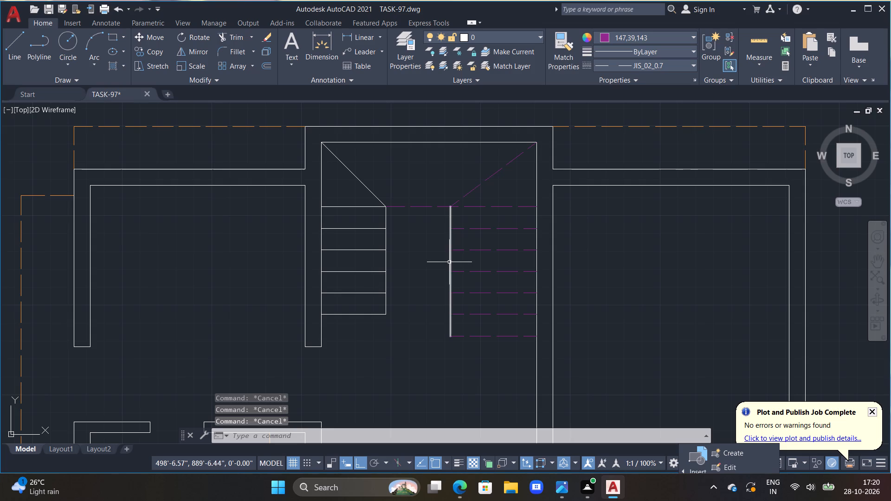
Replace the white second vertical stair line with a purple line joining the left ends of the lowest and uppermost right-hand treads.
{"action": "left_click", "coordinate": [450, 263]}
{"action": "key", "text": "Delete"}
{"action": "type", "text": "L"}
{"action": "key", "text": "space"}
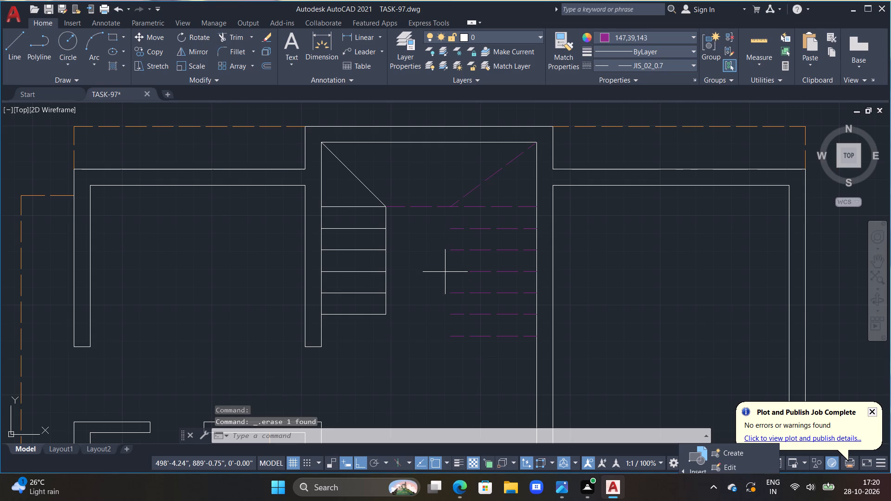
{"action": "left_click", "coordinate": [449, 336]}
{"action": "left_click_drag", "start_coordinate": [449, 335], "coordinate": [449, 330]}
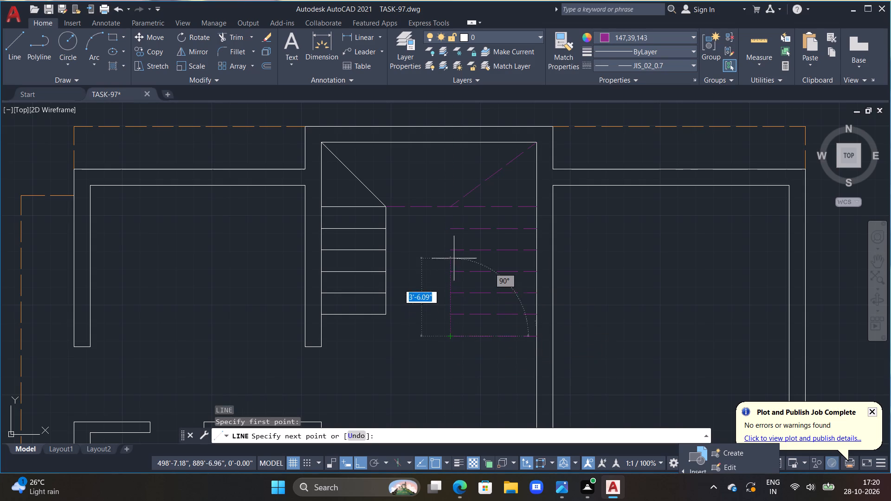
{"action": "left_click", "coordinate": [452, 208]}
{"action": "key", "text": "Escape"}
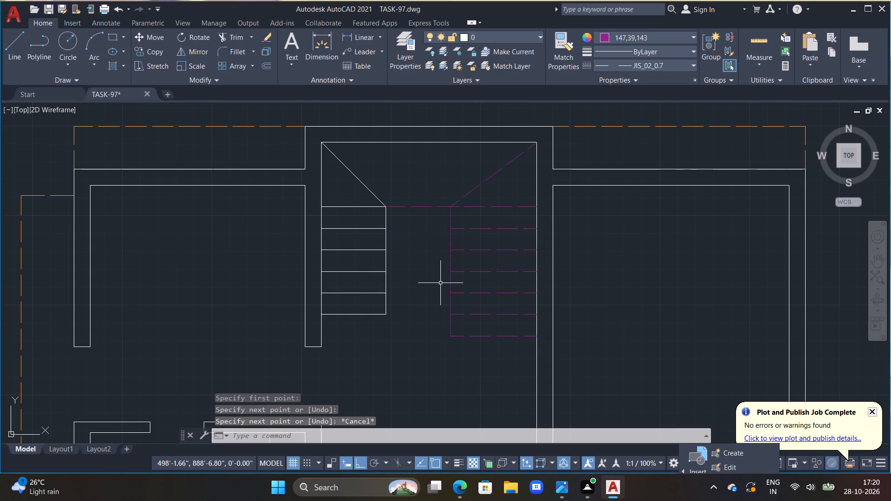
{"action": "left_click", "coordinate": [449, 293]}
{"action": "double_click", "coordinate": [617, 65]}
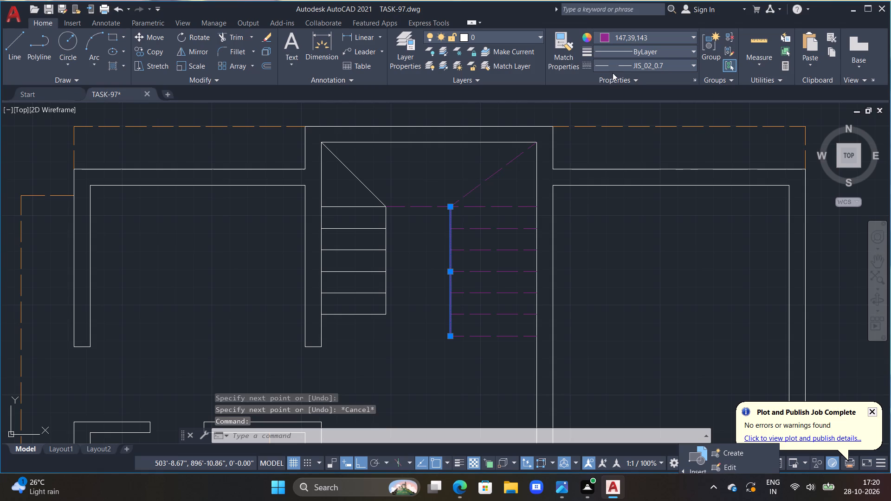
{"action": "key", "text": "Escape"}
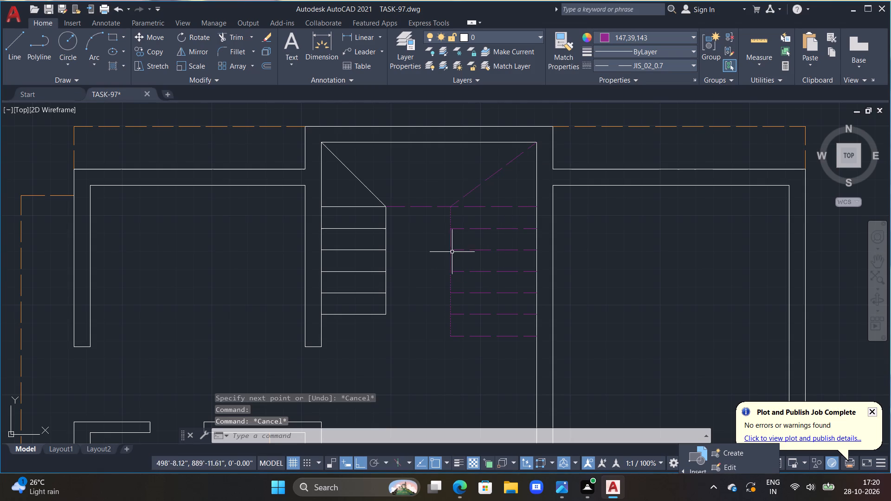
Change the linetype of the purple vertical line at the right flight's inner edge to ACAD_ISO02W100.
{"action": "left_click", "coordinate": [450, 250]}
{"action": "double_click", "coordinate": [693, 63]}
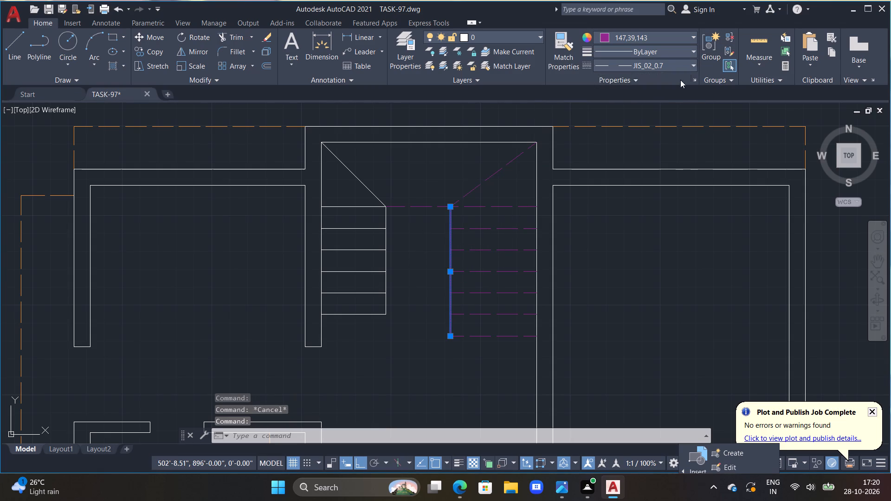
{"action": "left_click", "coordinate": [660, 68]}
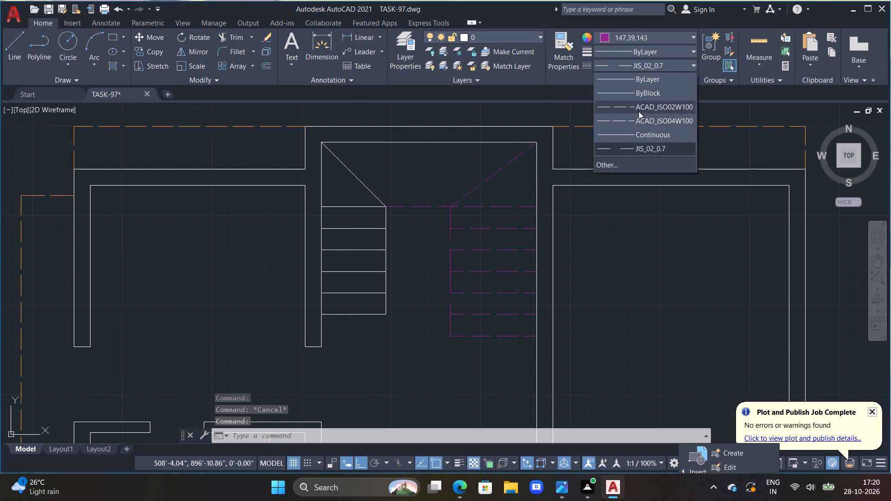
{"action": "left_click", "coordinate": [638, 109]}
{"action": "key", "text": "Escape"}
{"action": "key", "text": "Escape"}
{"action": "key", "text": "Escape"}
{"action": "key", "text": "Escape"}
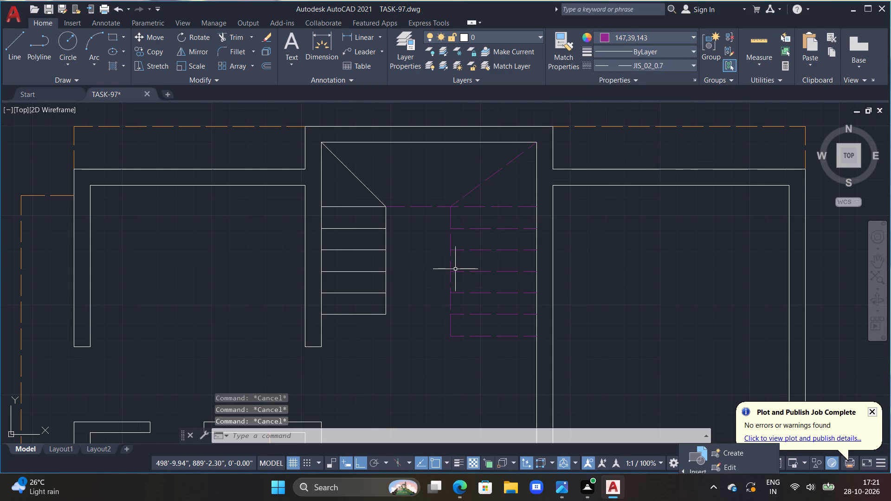
{"action": "key", "text": "Escape"}
{"action": "key", "text": "Escape"}
Extend the right flight's dashed purple inner edge line up to the stairwell's top wall line.
{"action": "scroll", "coordinate": [517, 192], "scroll_direction": "up", "scroll_amount": 2}
{"action": "middle_click_drag", "start_coordinate": [468, 200], "coordinate": [508, 272]}
{"action": "scroll", "coordinate": [504, 269], "scroll_direction": "down", "scroll_amount": 1}
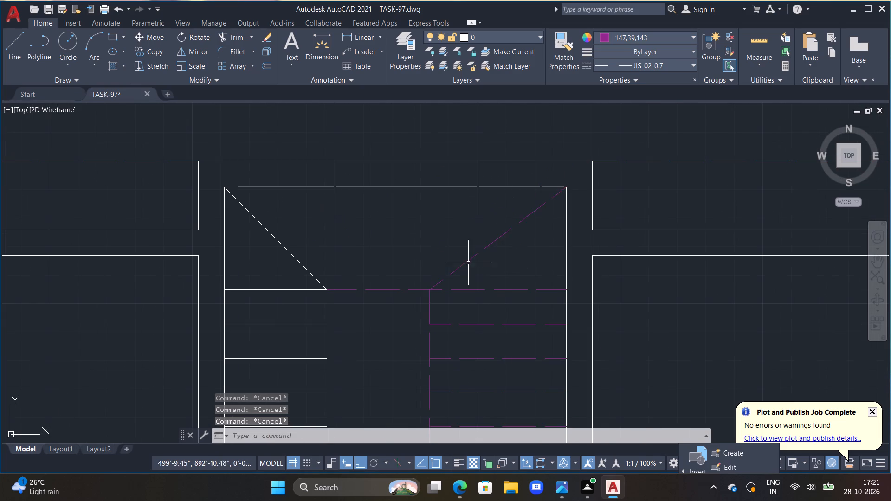
{"action": "type", "text": "EX"}
{"action": "key", "text": "space"}
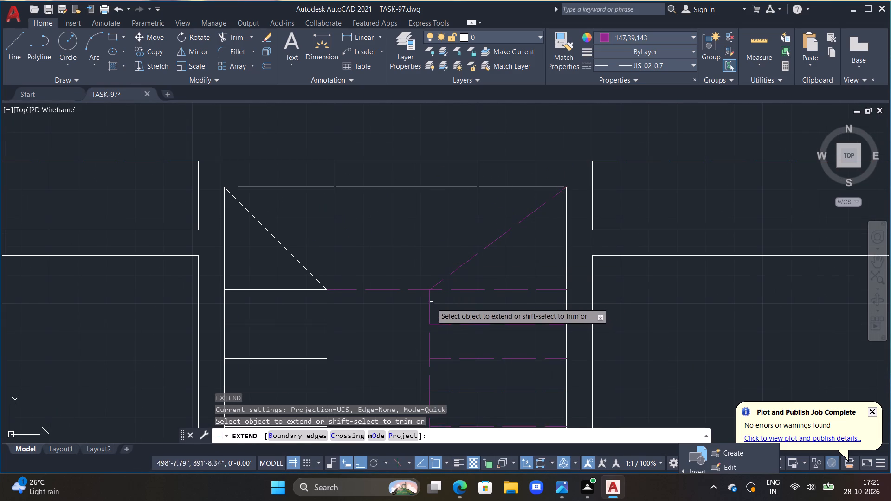
{"action": "left_click", "coordinate": [429, 299]}
{"action": "key", "text": "Escape"}
{"action": "key", "text": "Escape"}
{"action": "key", "text": "Escape"}
{"action": "key", "text": "Escape"}
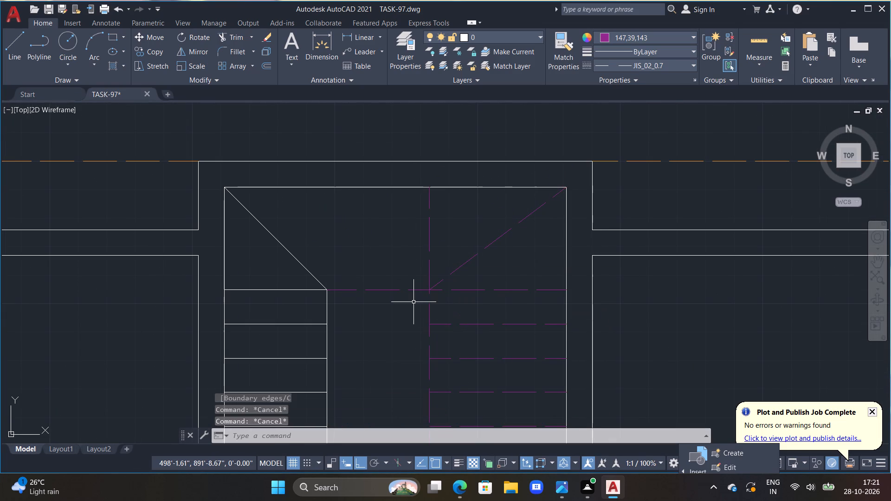
Offset the extended dashed purple vertical line twice in succession toward the left flight at 1' spacing.
{"action": "type", "text": "OFF 1'"}
{"action": "key", "text": "Return"}
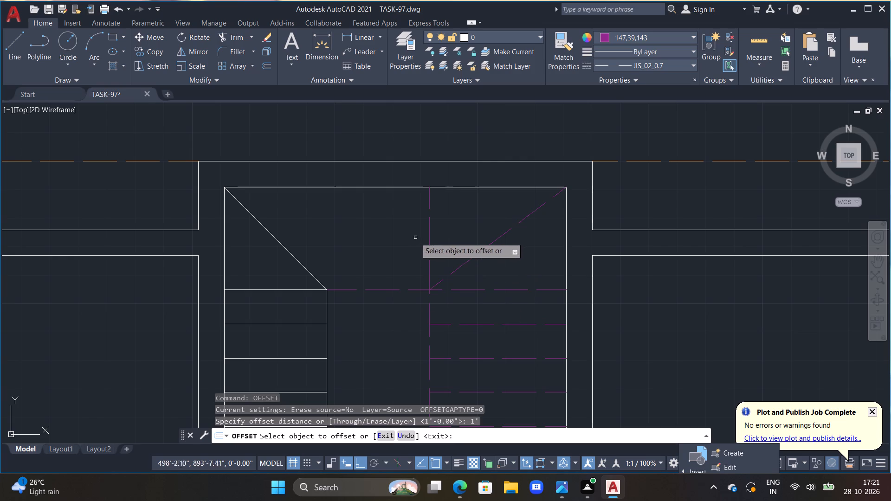
{"action": "double_click", "coordinate": [429, 243]}
{"action": "left_click", "coordinate": [425, 242]}
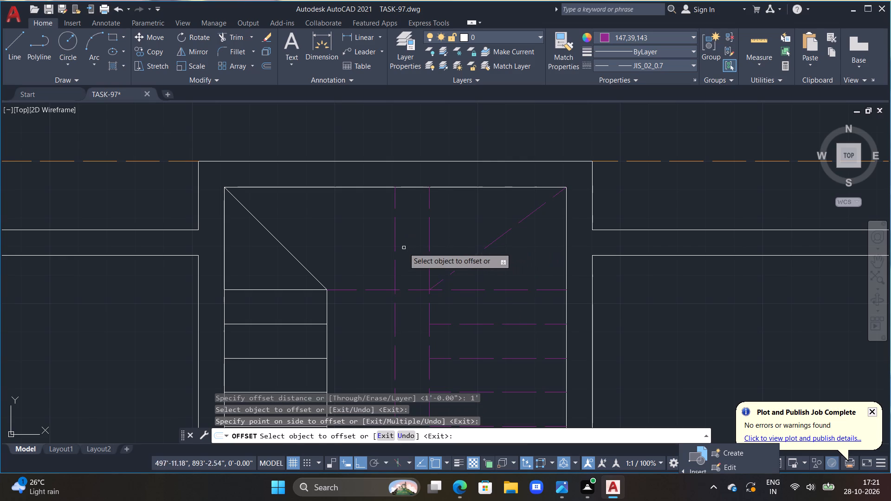
{"action": "left_click", "coordinate": [396, 241]}
{"action": "left_click", "coordinate": [375, 238]}
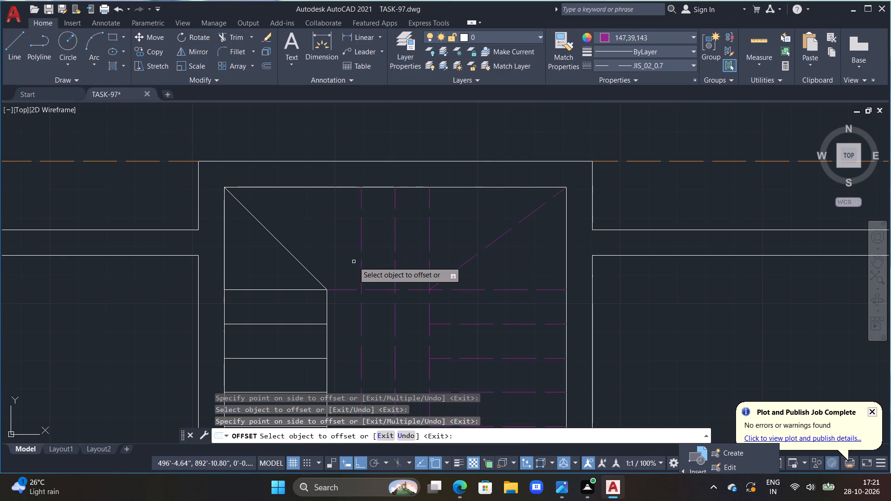
{"action": "left_click", "coordinate": [362, 247]}
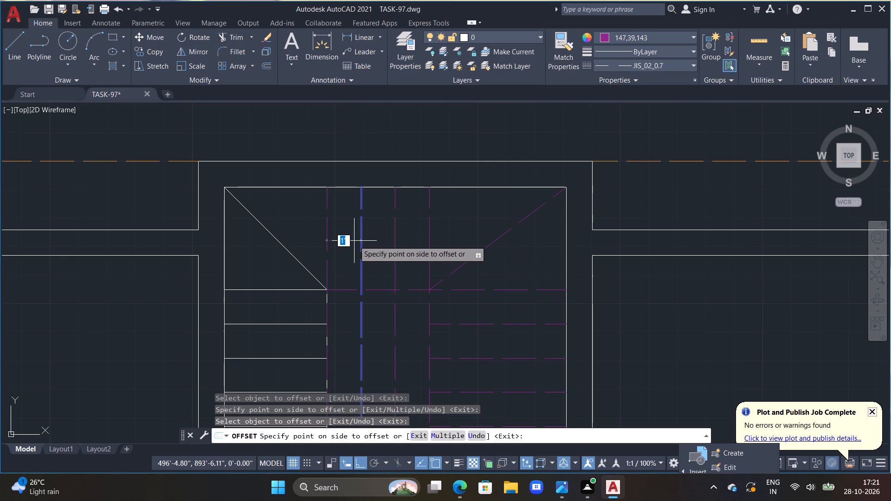
{"action": "key", "text": "Escape"}
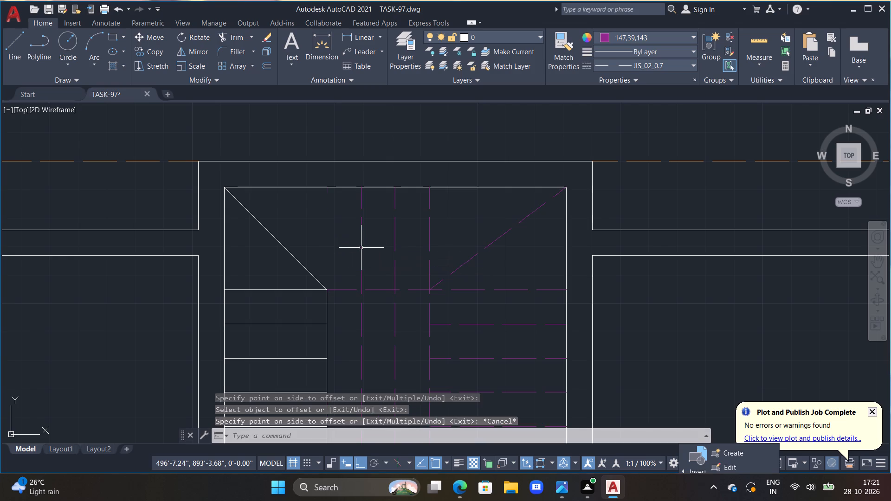
{"action": "key", "text": "Escape"}
{"action": "key", "text": "Escape"}
Trim the two offset vertical lines' portions below the uppermost dashed horizontal tread line.
{"action": "type", "text": "TR"}
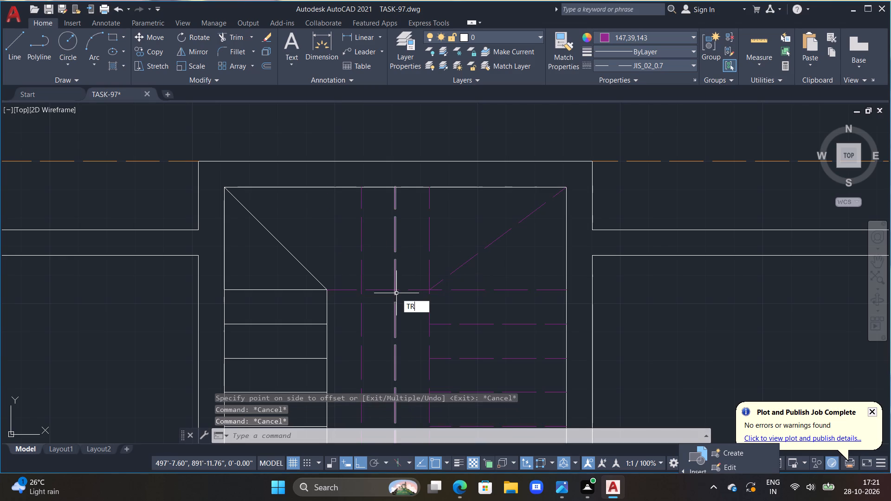
{"action": "key", "text": "space"}
{"action": "left_click_drag", "start_coordinate": [398, 318], "coordinate": [373, 326]}
{"action": "left_click", "coordinate": [343, 331]}
{"action": "left_click_drag", "start_coordinate": [346, 331], "coordinate": [374, 341]}
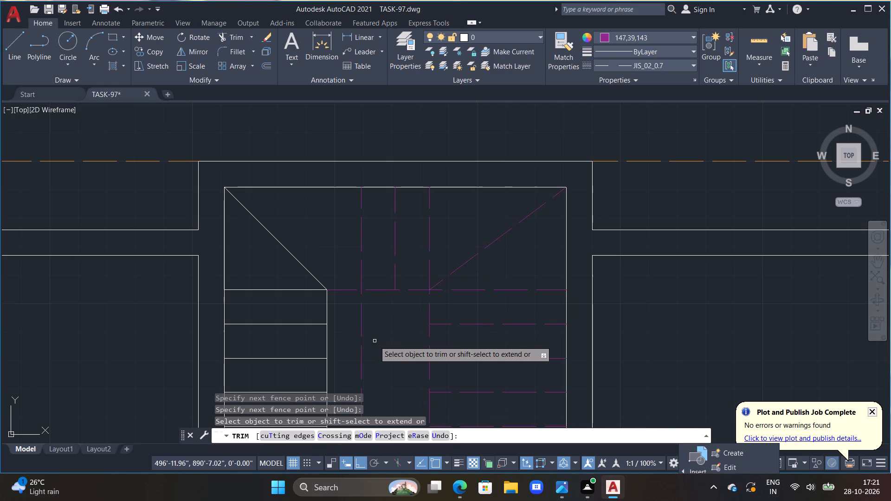
{"action": "triple_click", "coordinate": [362, 327]}
{"action": "scroll", "coordinate": [363, 311], "scroll_direction": "down", "scroll_amount": 1}
{"action": "left_click", "coordinate": [363, 311]}
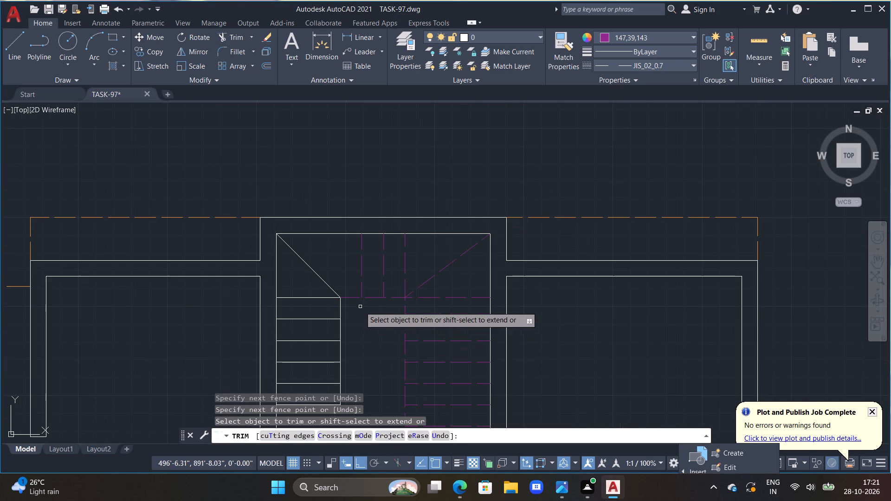
{"action": "key", "text": "Escape"}
{"action": "scroll", "coordinate": [357, 298], "scroll_direction": "up", "scroll_amount": 1}
{"action": "key", "text": "Escape"}
{"action": "key", "text": "Escape"}
{"action": "key", "text": "Escape"}
{"action": "key", "text": "Escape"}
{"action": "key", "text": "Escape"}
{"action": "scroll", "coordinate": [345, 262], "scroll_direction": "up", "scroll_amount": 1}
{"action": "key", "text": "Escape"}
{"action": "key", "text": "Escape"}
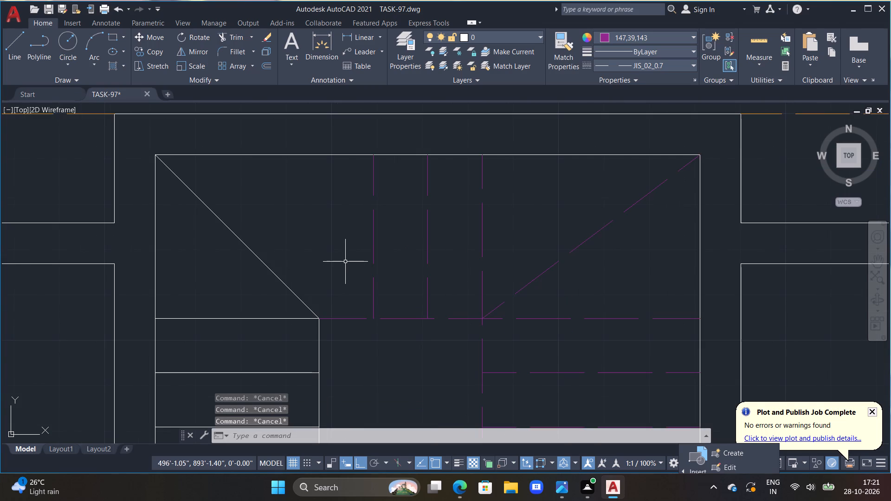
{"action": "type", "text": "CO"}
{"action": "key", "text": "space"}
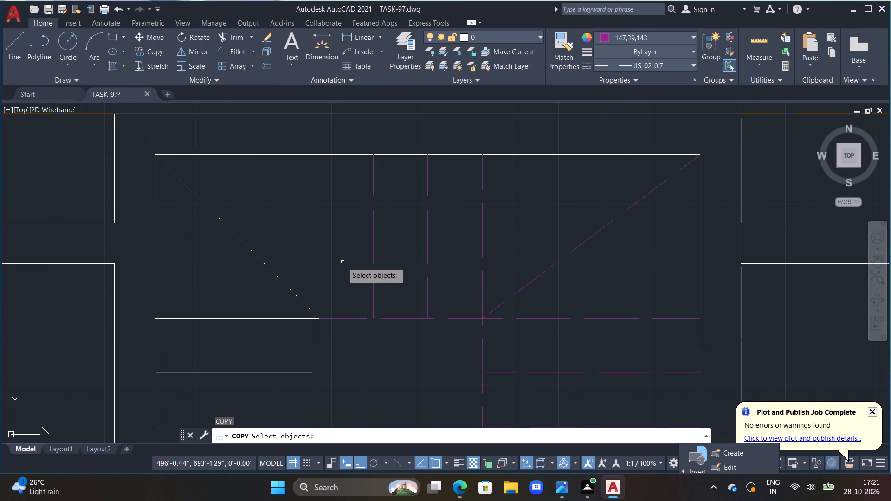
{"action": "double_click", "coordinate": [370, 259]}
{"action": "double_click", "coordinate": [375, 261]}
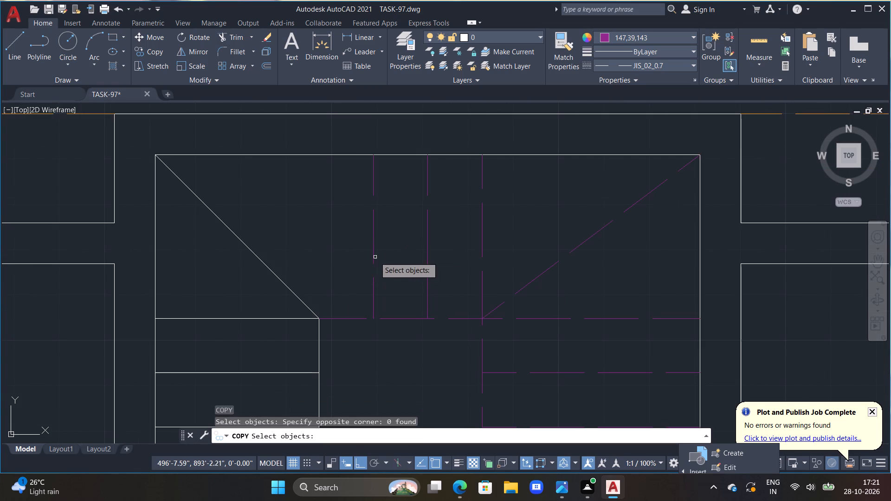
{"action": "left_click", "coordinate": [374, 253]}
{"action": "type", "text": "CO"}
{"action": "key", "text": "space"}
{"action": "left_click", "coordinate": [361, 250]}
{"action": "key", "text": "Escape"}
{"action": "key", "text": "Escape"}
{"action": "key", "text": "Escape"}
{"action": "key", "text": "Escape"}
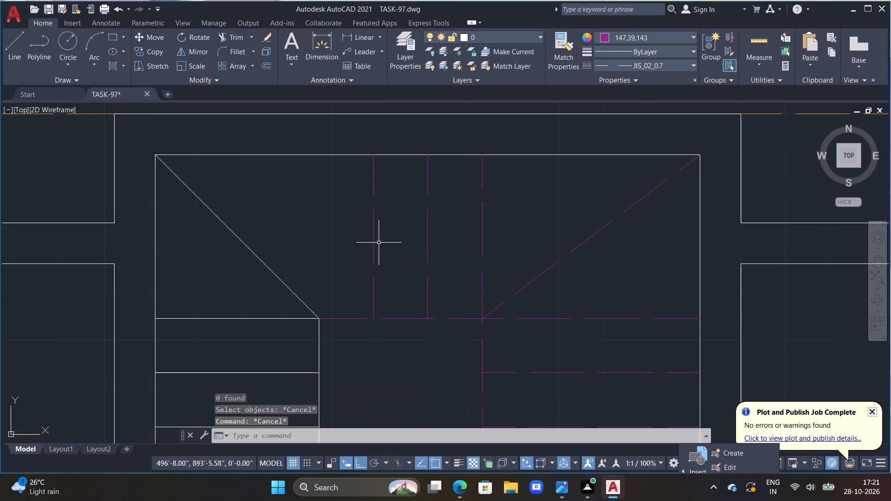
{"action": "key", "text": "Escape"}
Copy the leftmost dashed purple vertical tread horizontally about 1' toward the left flight's corner.
{"action": "double_click", "coordinate": [374, 242]}
{"action": "type", "text": "CO"}
{"action": "key", "text": "space"}
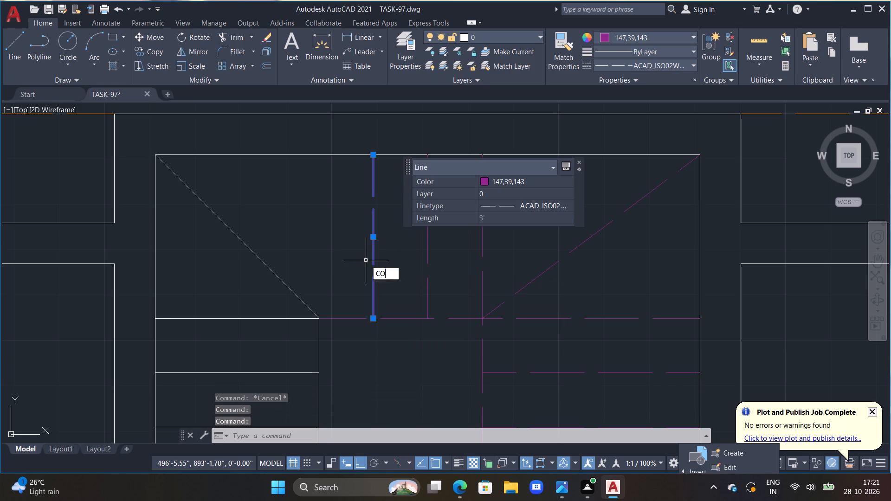
{"action": "left_click_drag", "start_coordinate": [366, 260], "coordinate": [352, 262]}
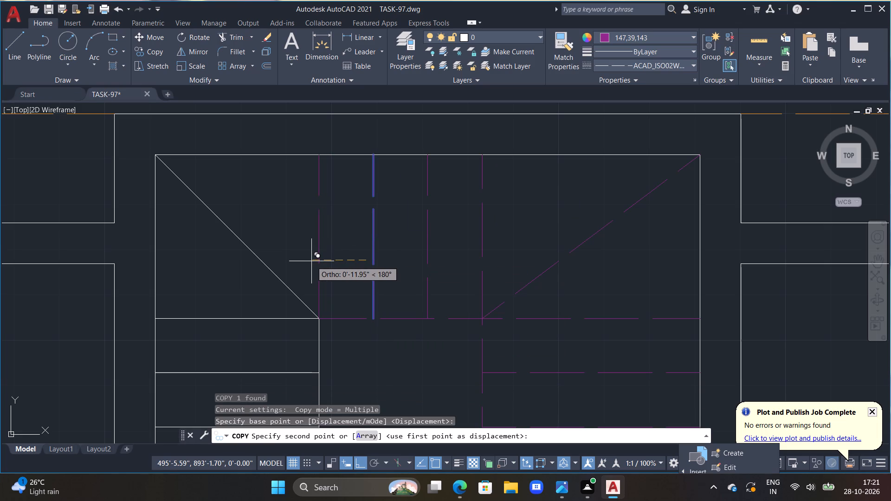
{"action": "left_click", "coordinate": [313, 262]}
{"action": "key", "text": "Escape"}
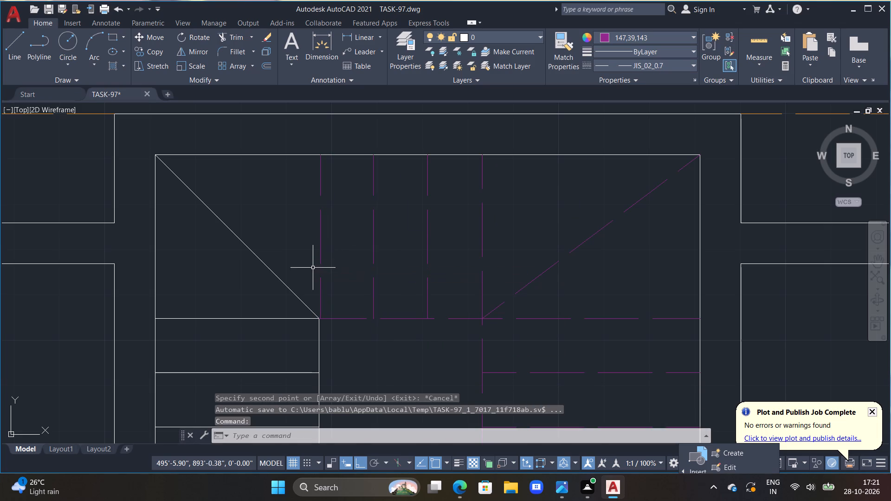
Offset the plan's bottom outer wall line left of the small room's partition 9" inward.
{"action": "scroll", "coordinate": [367, 299], "scroll_direction": "down", "scroll_amount": 2}
{"action": "middle_click_drag", "start_coordinate": [391, 320], "coordinate": [334, 250]}
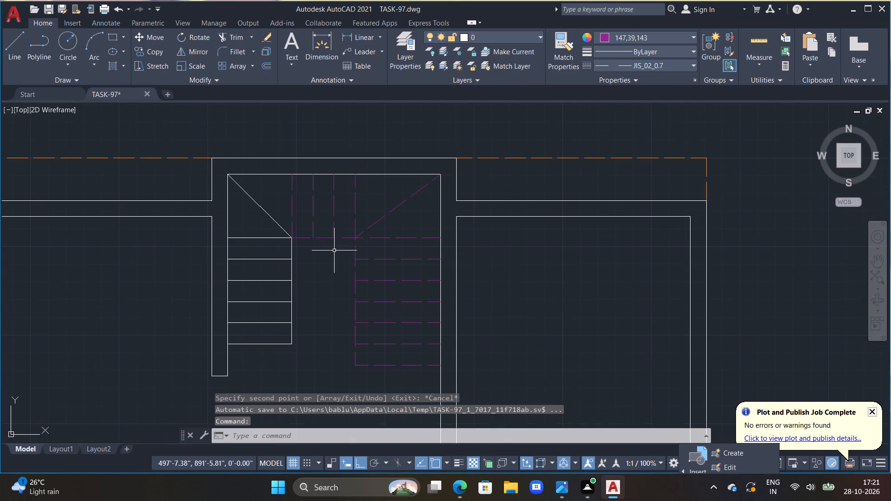
{"action": "key", "text": "Escape"}
{"action": "scroll", "coordinate": [406, 386], "scroll_direction": "down", "scroll_amount": 1}
{"action": "middle_click_drag", "start_coordinate": [395, 360], "coordinate": [404, 223]}
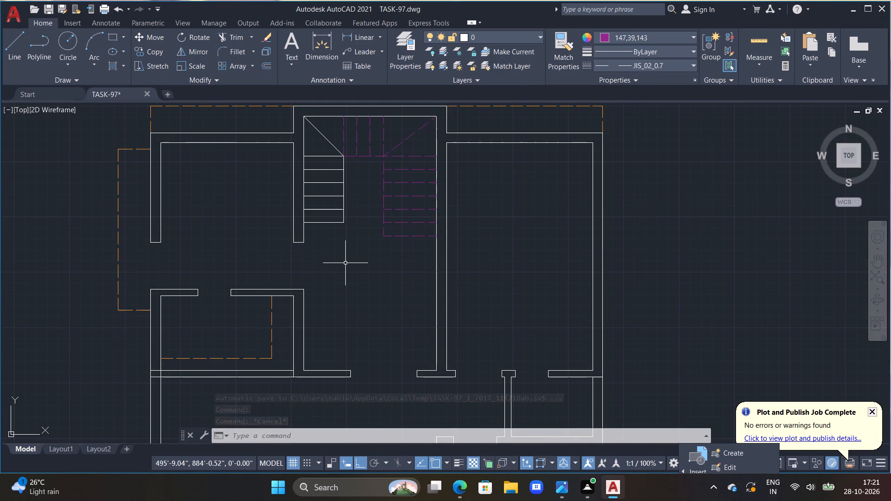
{"action": "scroll", "coordinate": [268, 220], "scroll_direction": "down", "scroll_amount": 1}
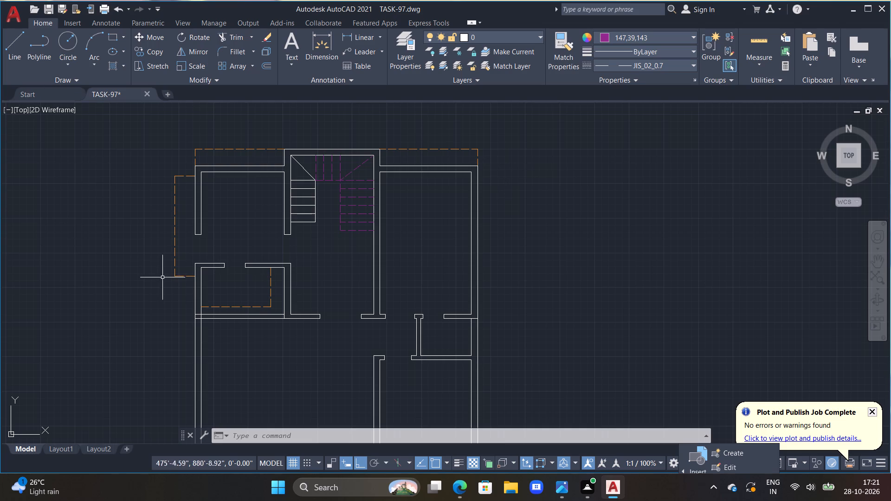
{"action": "scroll", "coordinate": [225, 180], "scroll_direction": "down", "scroll_amount": 1}
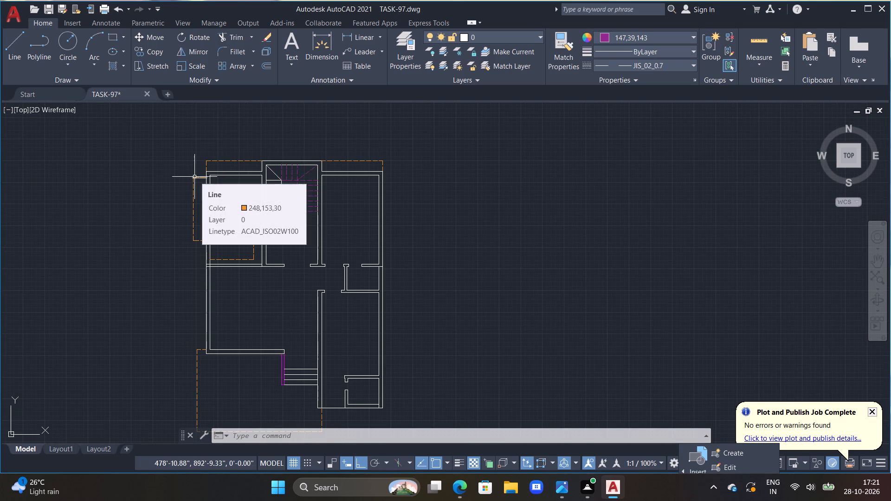
{"action": "middle_click_drag", "start_coordinate": [262, 301], "coordinate": [274, 223]}
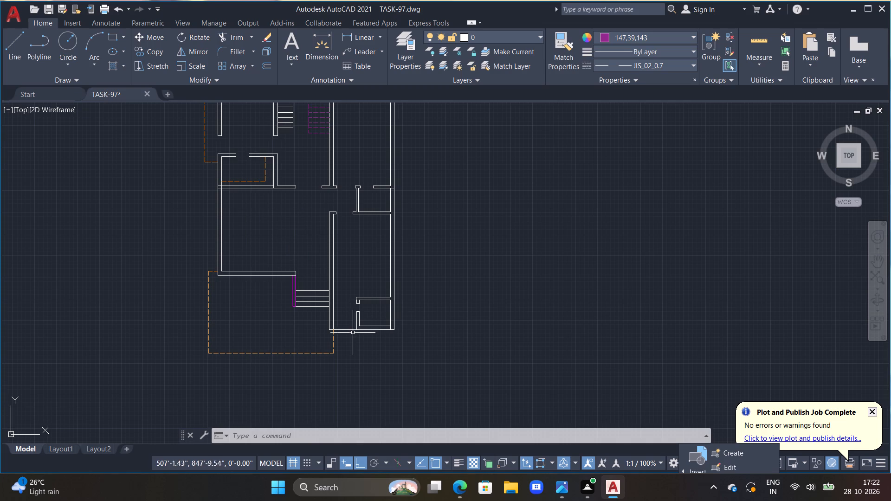
{"action": "scroll", "coordinate": [342, 324], "scroll_direction": "up", "scroll_amount": 3}
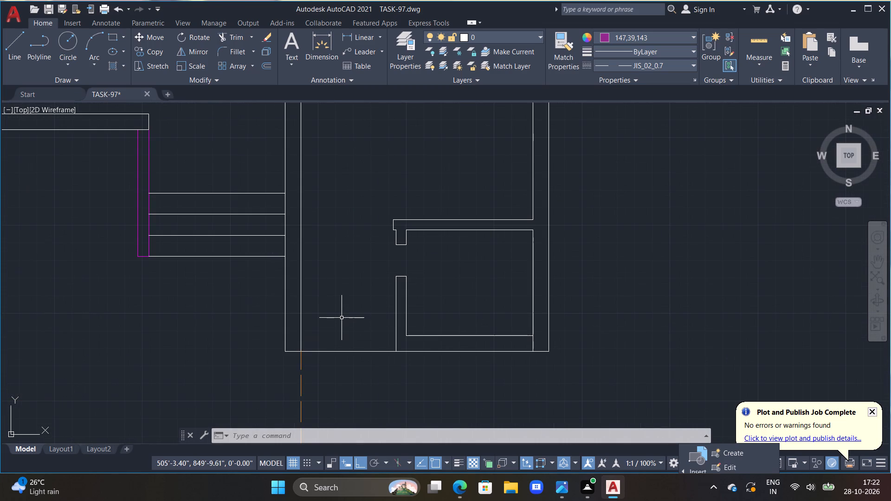
{"action": "middle_click_drag", "start_coordinate": [342, 317], "coordinate": [342, 267]}
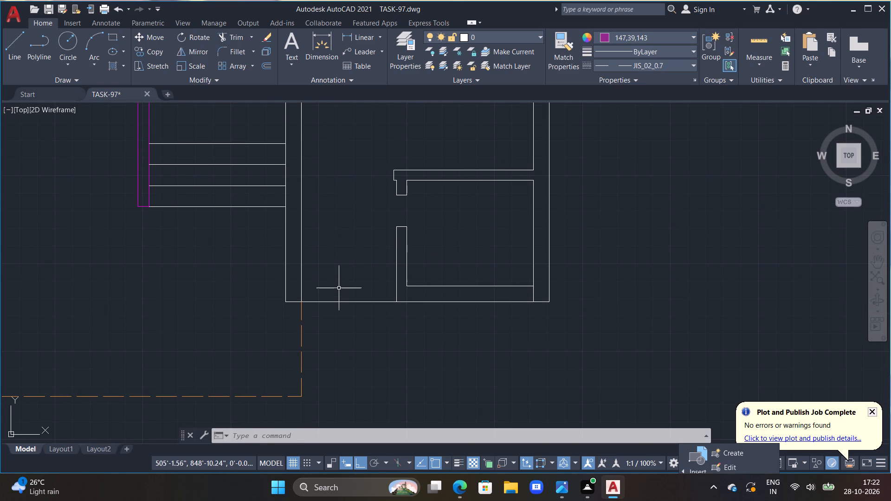
{"action": "type", "text": "OFF"}
{"action": "key", "text": "space"}
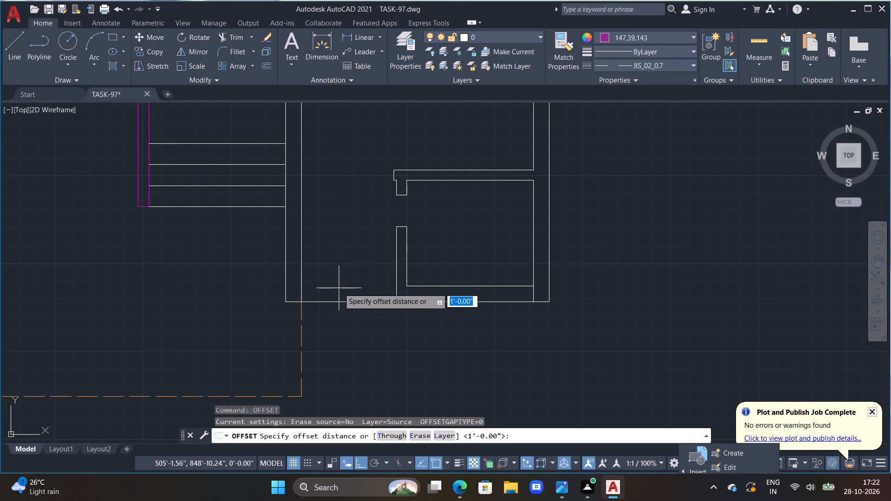
{"action": "key", "text": "9"}
{"action": "key", "text": "shift+quotedbl"}
{"action": "key", "text": "Return"}
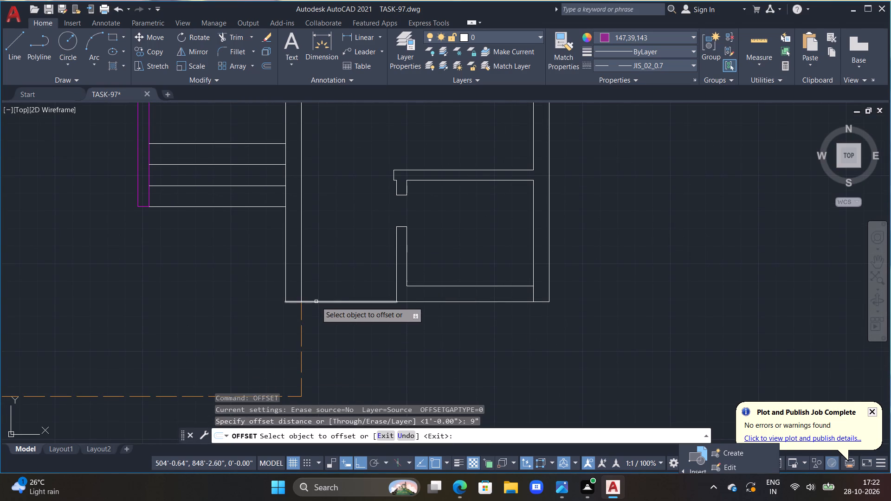
{"action": "double_click", "coordinate": [316, 302]}
{"action": "left_click", "coordinate": [319, 291]}
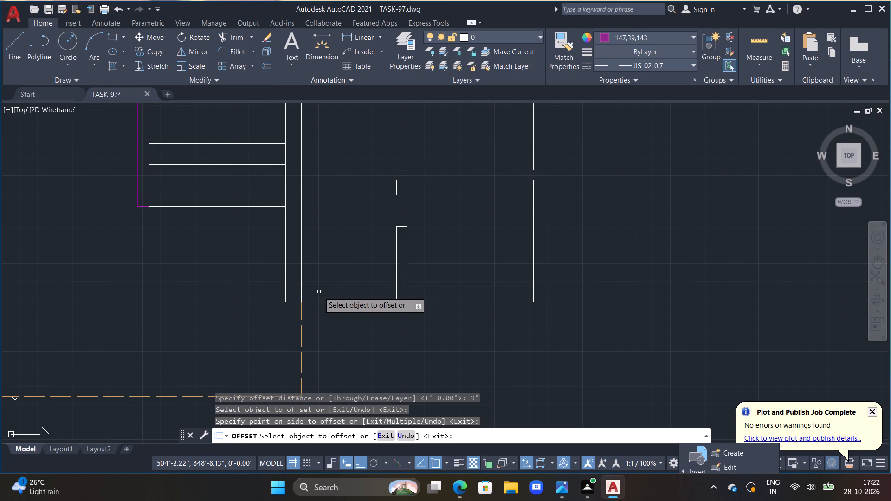
{"action": "key", "text": "Escape"}
{"action": "key", "text": "Escape"}
{"action": "key", "text": "Escape"}
{"action": "key", "text": "Escape"}
{"action": "key", "text": "Escape"}
{"action": "key", "text": "Escape"}
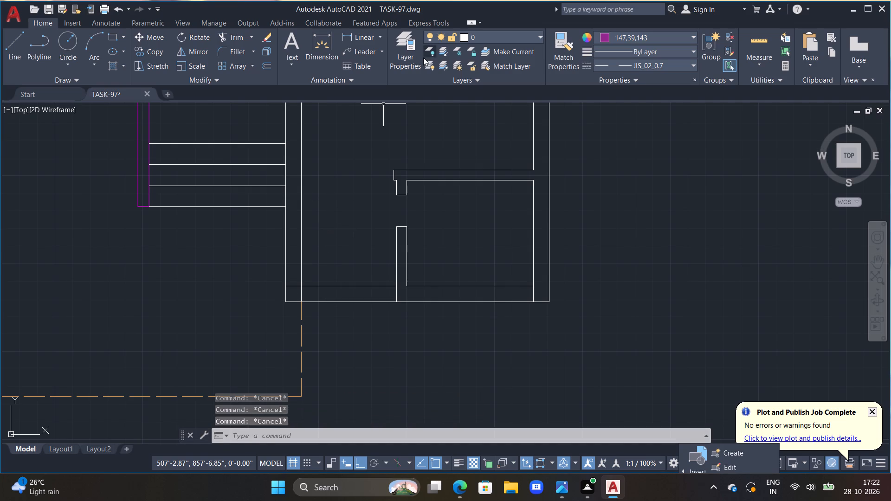
Set the current object colour to green 19,155,72.
{"action": "left_click", "coordinate": [620, 36]}
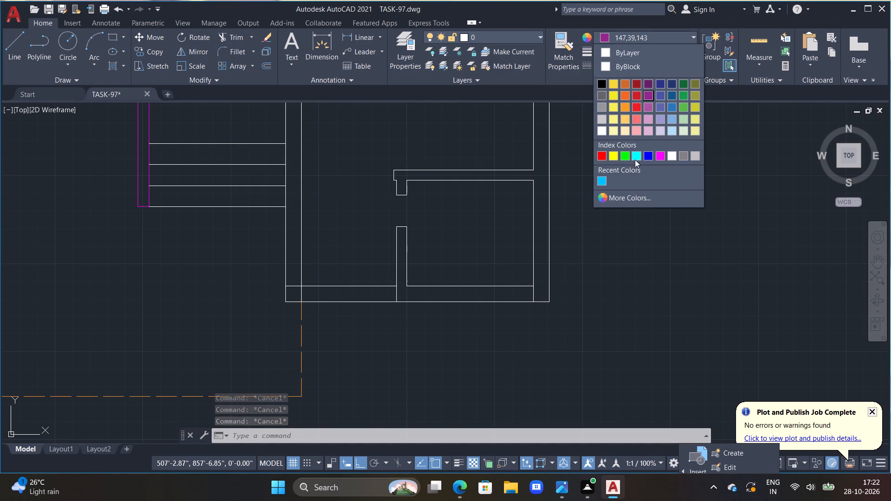
{"action": "left_click", "coordinate": [685, 96]}
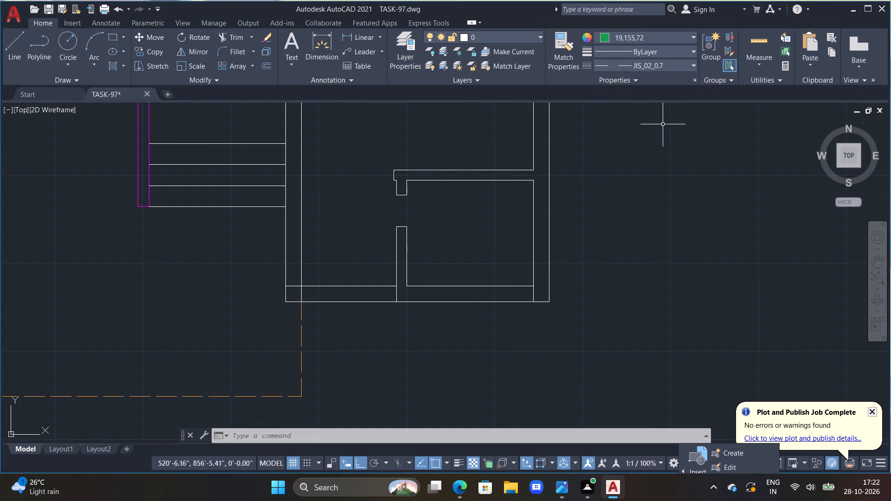
Set the current object colour to true colour 28,227,104 and the current linetype to ByLayer.
{"action": "triple_click", "coordinate": [642, 38]}
{"action": "left_click", "coordinate": [612, 200]}
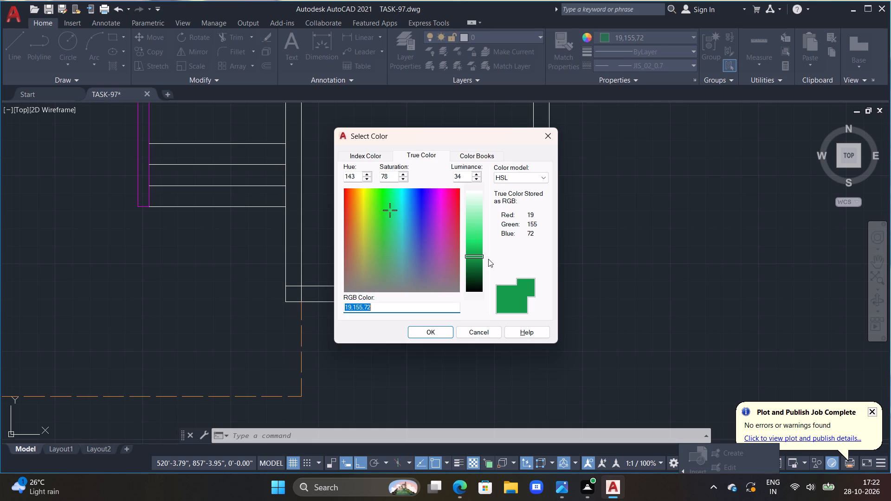
{"action": "left_click", "coordinate": [471, 254]}
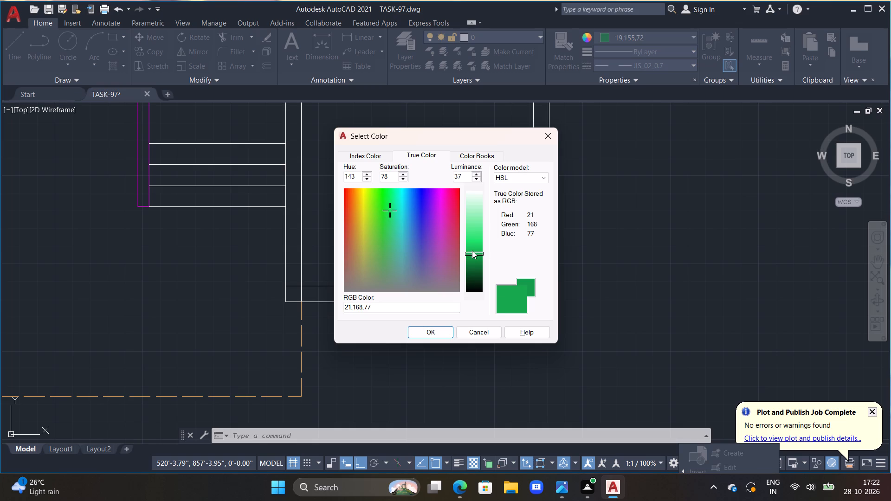
{"action": "left_click_drag", "start_coordinate": [472, 250], "coordinate": [472, 241]}
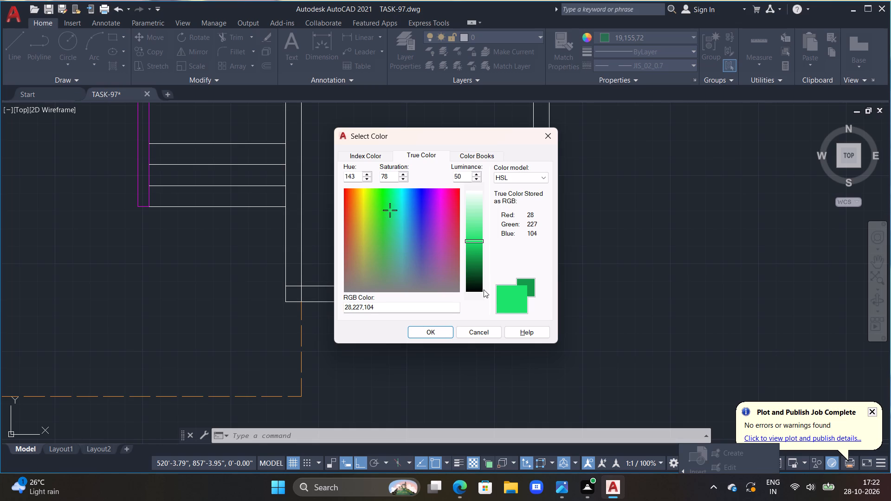
{"action": "left_click", "coordinate": [431, 333]}
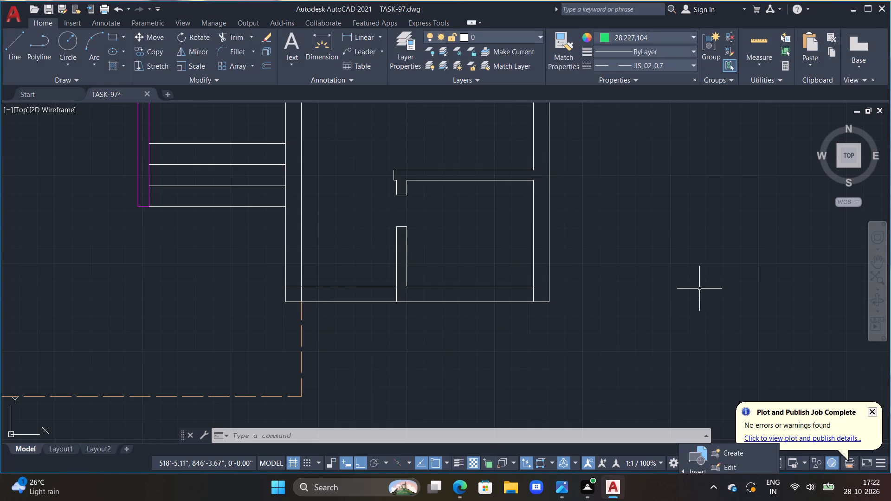
{"action": "left_click", "coordinate": [690, 64]}
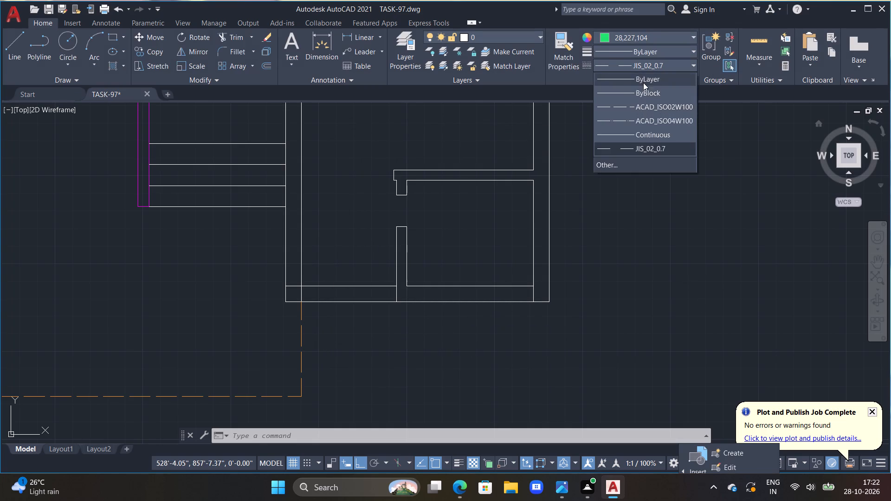
{"action": "left_click", "coordinate": [644, 82]}
Draw a short vertical line across the bottom wall, just right of the left wall's inner face.
{"action": "type", "text": "L"}
{"action": "key", "text": "space"}
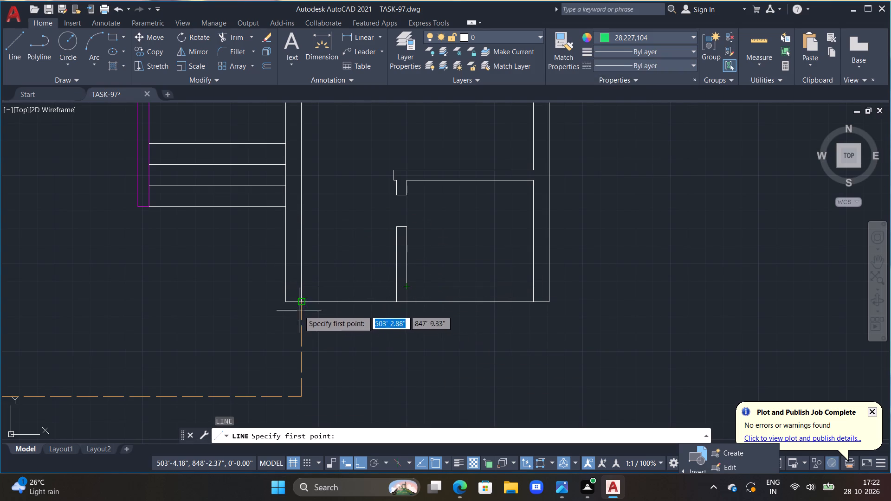
{"action": "left_click", "coordinate": [320, 276]}
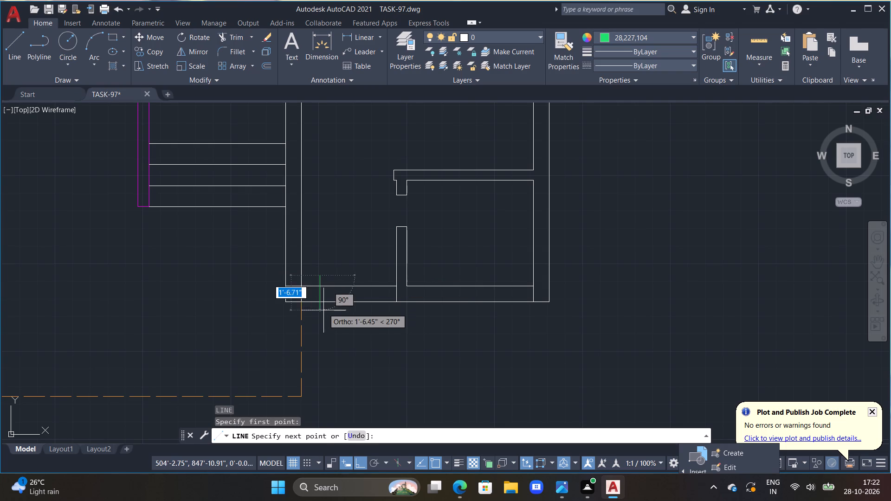
{"action": "left_click", "coordinate": [322, 315]}
{"action": "key", "text": "Escape"}
Trim the vertical line's ends so it spans only the bottom wall's thickness.
{"action": "type", "text": "TR"}
{"action": "key", "text": "space"}
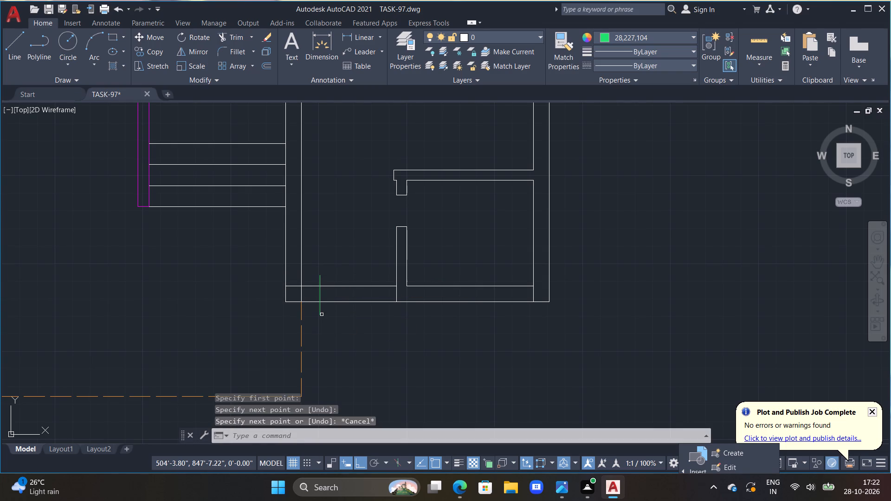
{"action": "left_click", "coordinate": [319, 308]}
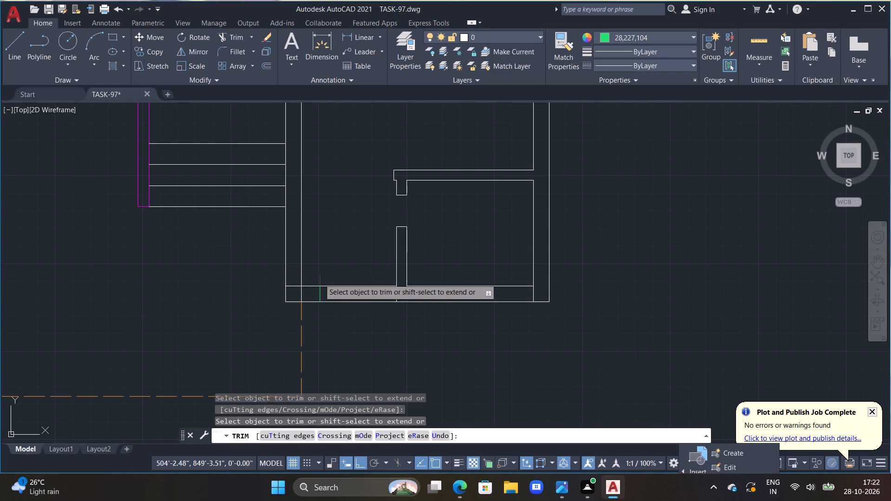
{"action": "left_click", "coordinate": [319, 279]}
{"action": "key", "text": "Escape"}
{"action": "key", "text": "Escape"}
{"action": "key", "text": "Escape"}
Outline the bottom-wall window about 3'-7" long, with lines along both wall faces from the jamb line and an end line at the partition.
{"action": "type", "text": "L"}
{"action": "key", "text": "space"}
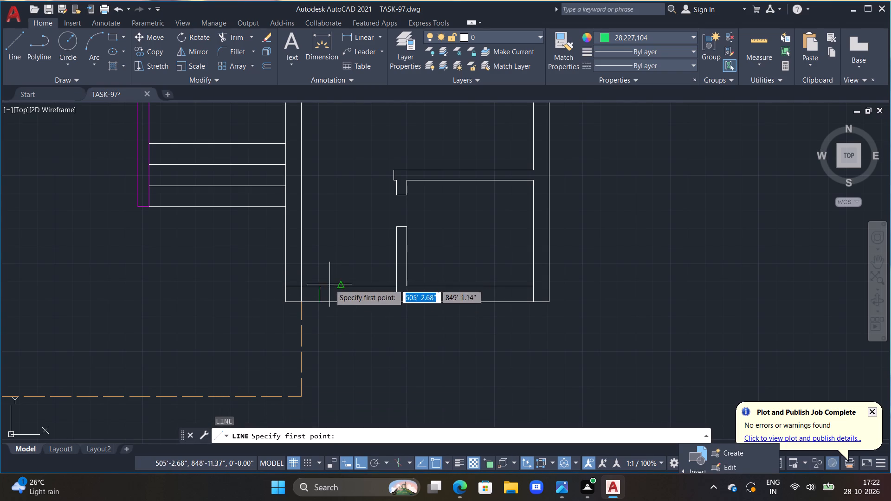
{"action": "left_click", "coordinate": [320, 286]}
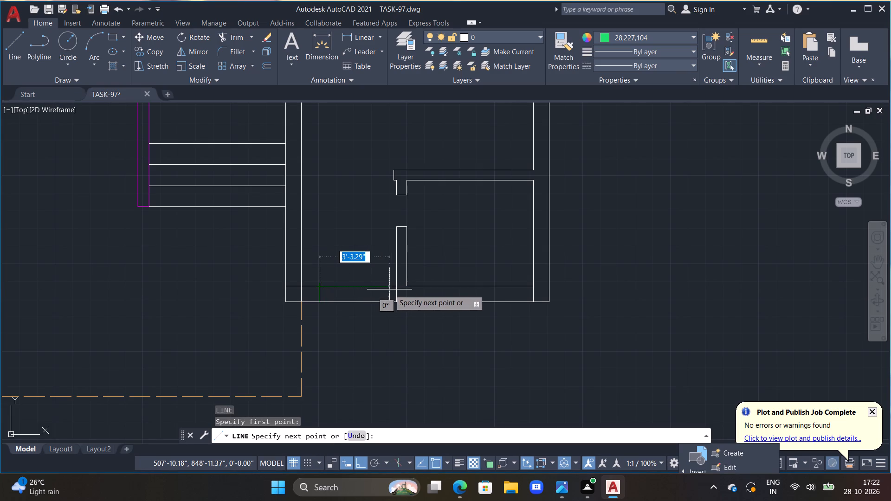
{"action": "left_click", "coordinate": [398, 284]}
{"action": "left_click_drag", "start_coordinate": [398, 284], "coordinate": [396, 315]}
{"action": "double_click", "coordinate": [396, 302]}
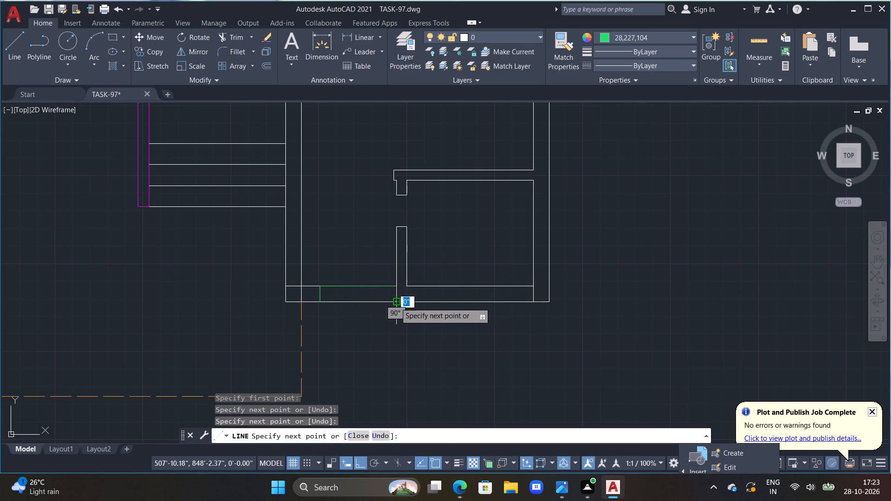
{"action": "key", "text": "Escape"}
{"action": "double_click", "coordinate": [320, 305]}
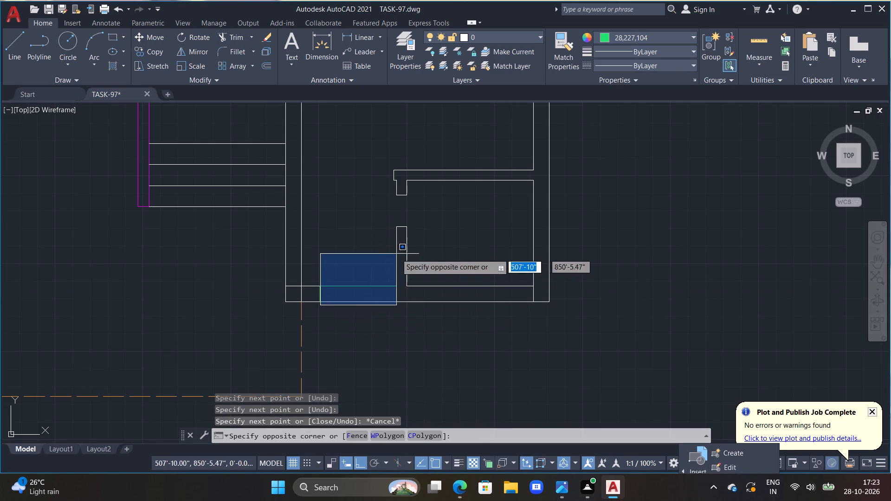
{"action": "key", "text": "Escape"}
{"action": "key", "text": "l"}
{"action": "key", "text": "space"}
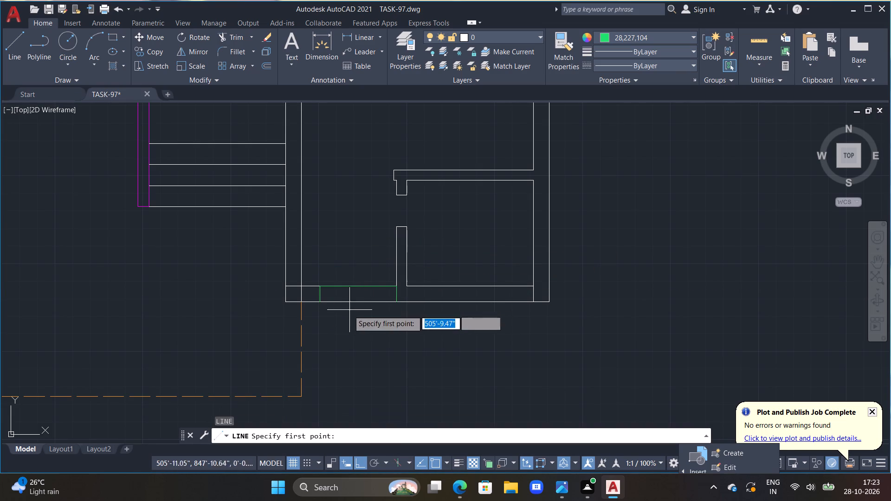
{"action": "left_click", "coordinate": [323, 301]}
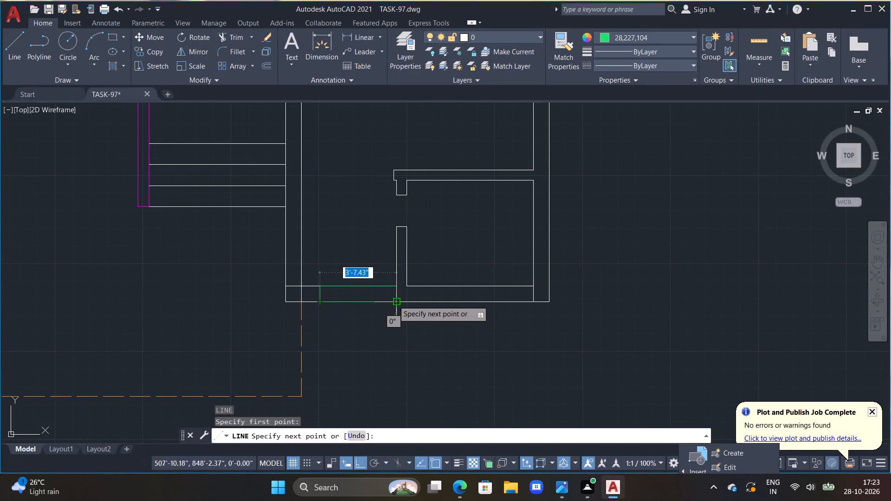
{"action": "double_click", "coordinate": [395, 301]}
{"action": "key", "text": "Escape"}
Draw a horizontal line across the small room's right outer wall, slightly below the room's top inner corner.
{"action": "scroll", "coordinate": [433, 263], "scroll_direction": "down", "scroll_amount": 2}
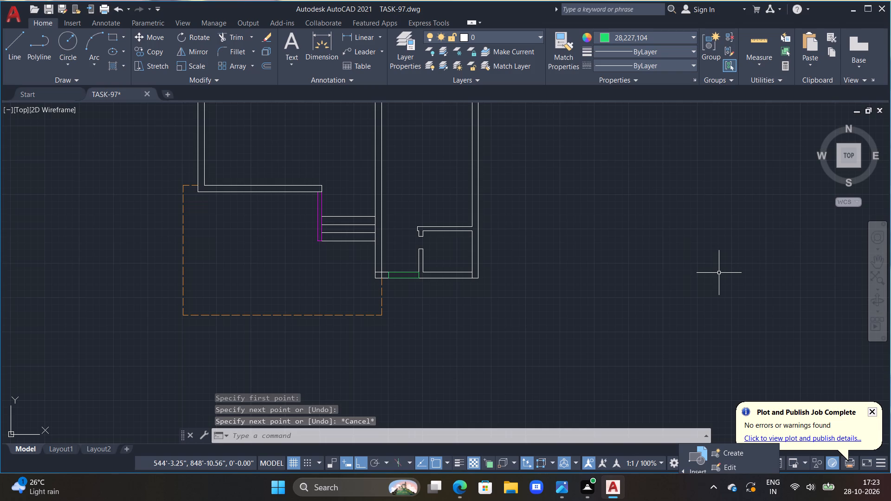
{"action": "scroll", "coordinate": [475, 253], "scroll_direction": "up", "scroll_amount": 2}
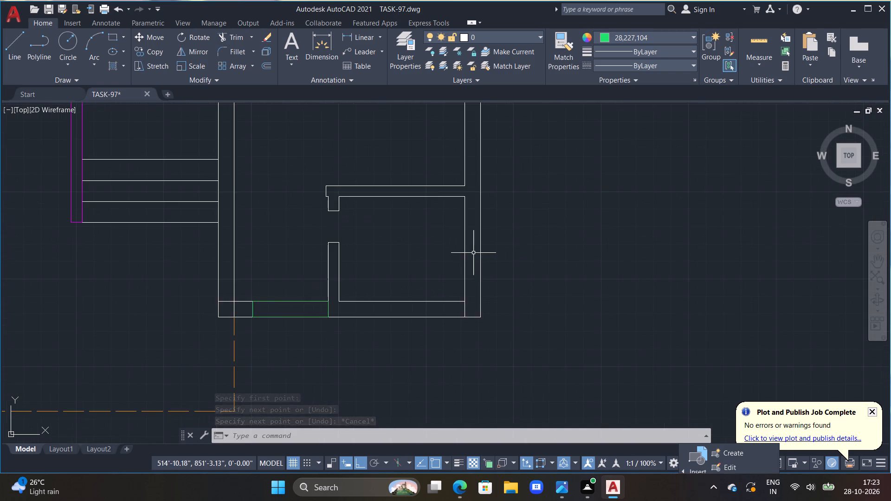
{"action": "scroll", "coordinate": [450, 252], "scroll_direction": "up", "scroll_amount": 1}
{"action": "type", "text": "L"}
{"action": "key", "text": "space"}
{"action": "left_click_drag", "start_coordinate": [443, 199], "coordinate": [464, 193]}
{"action": "double_click", "coordinate": [550, 192]}
{"action": "key", "text": "Escape"}
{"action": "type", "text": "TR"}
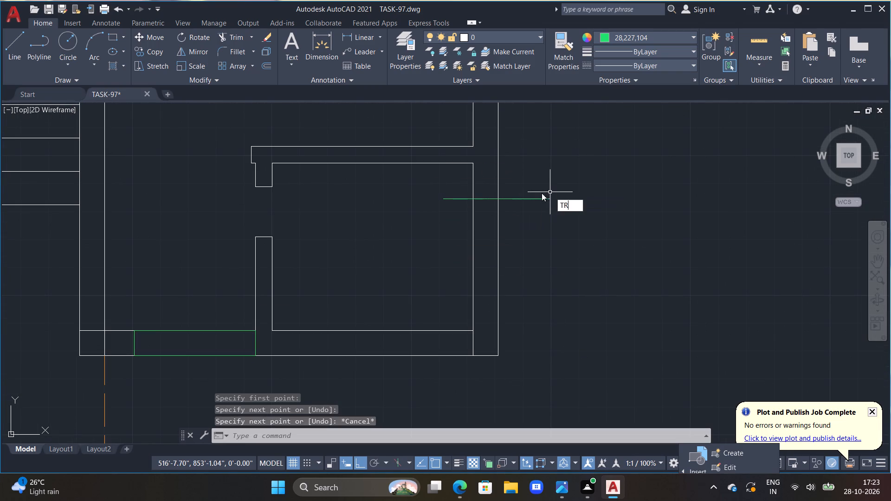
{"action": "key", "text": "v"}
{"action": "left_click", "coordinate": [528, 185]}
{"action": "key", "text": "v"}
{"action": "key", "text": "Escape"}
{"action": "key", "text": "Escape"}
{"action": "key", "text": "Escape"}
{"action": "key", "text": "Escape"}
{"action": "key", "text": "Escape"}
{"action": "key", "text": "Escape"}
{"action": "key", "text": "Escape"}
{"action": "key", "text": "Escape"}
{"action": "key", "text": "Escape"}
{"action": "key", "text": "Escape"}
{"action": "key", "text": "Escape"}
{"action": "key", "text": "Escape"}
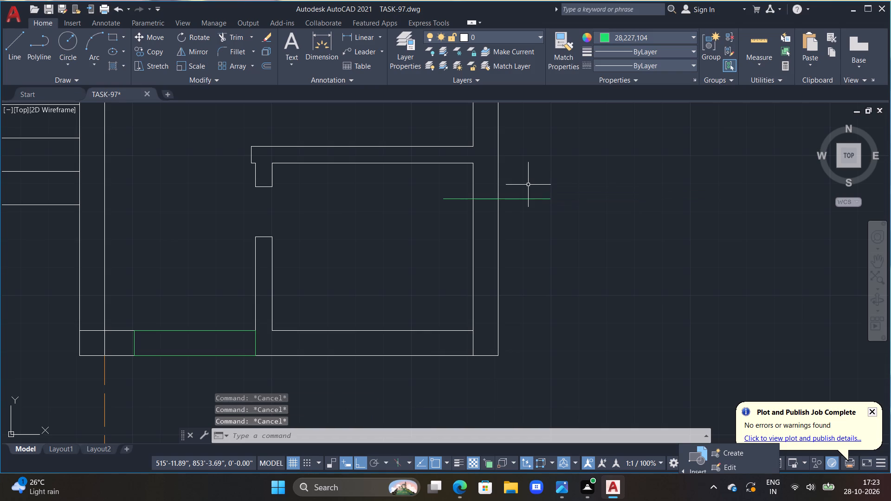
Trim both overhanging ends of the horizontal line to the right wall's inner and outer faces.
{"action": "type", "text": "TR"}
{"action": "key", "text": "space"}
{"action": "left_click_drag", "start_coordinate": [528, 185], "coordinate": [533, 258]}
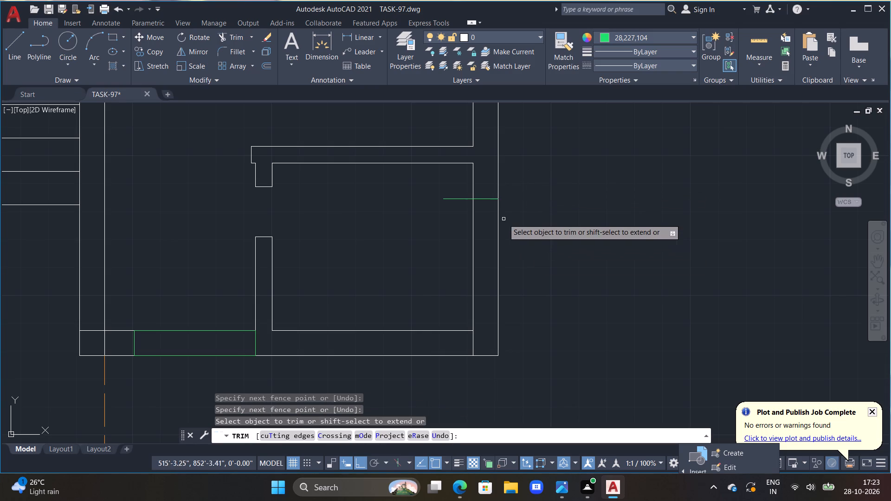
{"action": "left_click", "coordinate": [470, 199]}
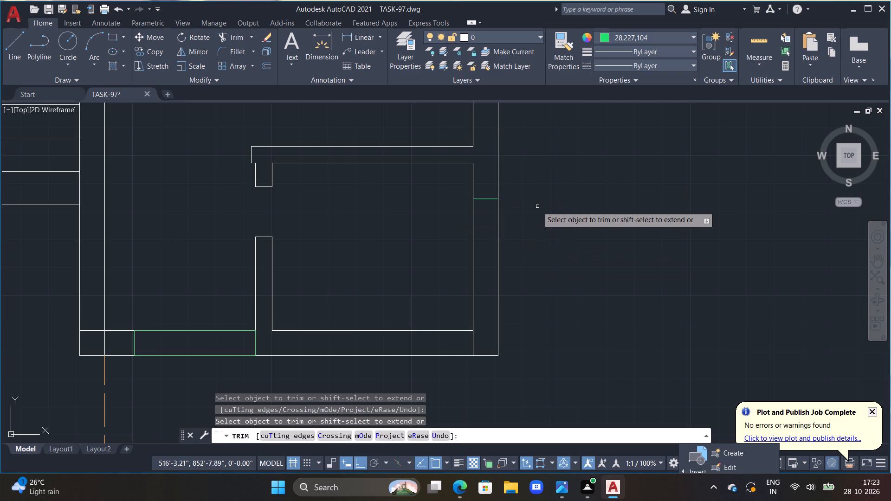
{"action": "key", "text": "Escape"}
{"action": "key", "text": "Escape"}
{"action": "key", "text": "Escape"}
{"action": "key", "text": "Escape"}
{"action": "key", "text": "Escape"}
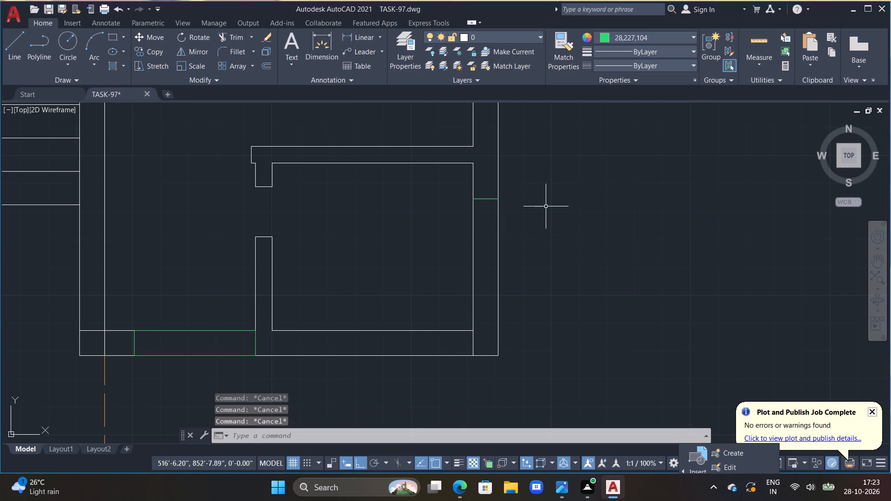
Outline the small room's right-wall window with 2' and 1' segments down the inner face, across the wall and back up the outer face.
{"action": "type", "text": "L"}
{"action": "key", "text": "space"}
{"action": "left_click", "coordinate": [473, 199]}
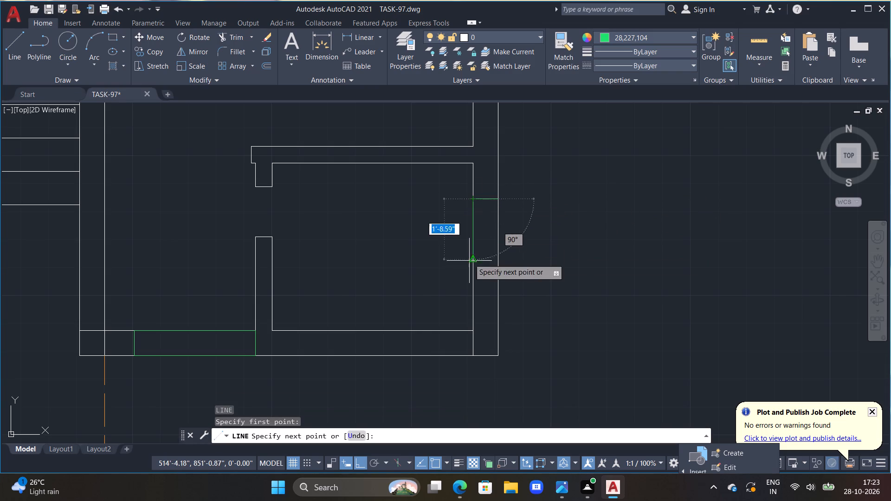
{"action": "type", "text": "2'"}
{"action": "key", "text": "Return"}
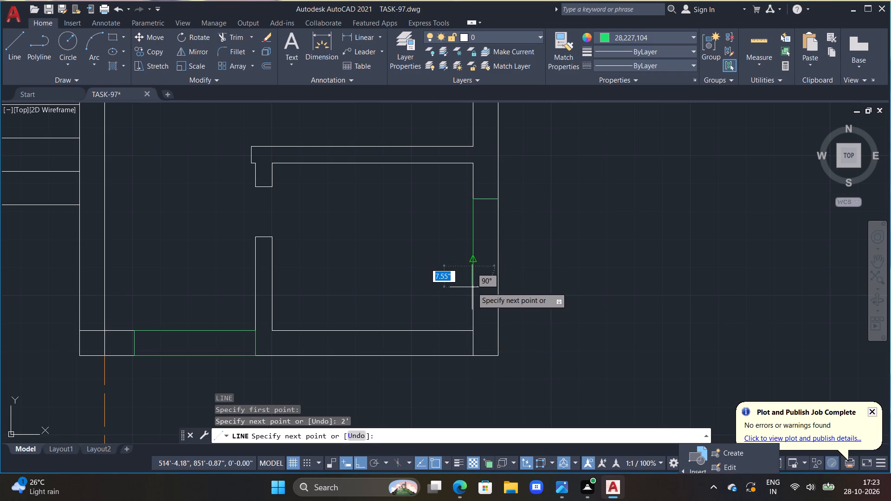
{"action": "type", "text": "1'"}
{"action": "key", "text": "Return"}
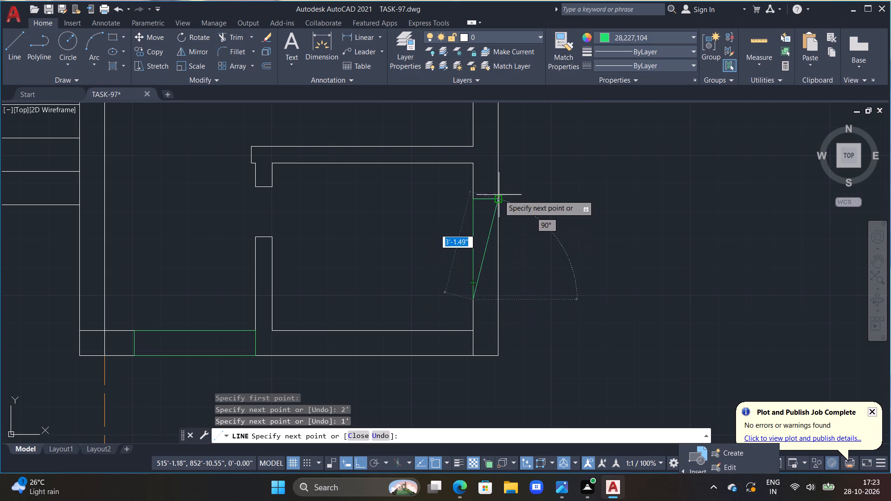
{"action": "left_click", "coordinate": [497, 301]}
{"action": "left_click_drag", "start_coordinate": [497, 301], "coordinate": [497, 292]}
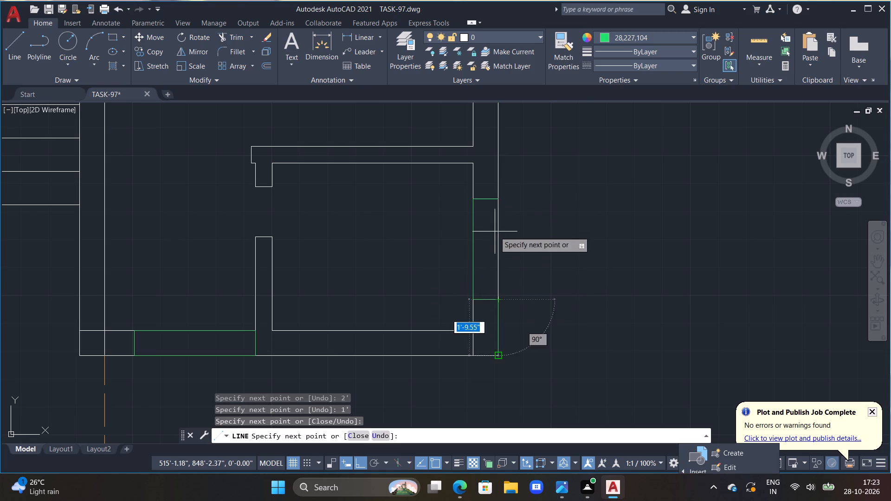
{"action": "left_click", "coordinate": [496, 201]}
{"action": "key", "text": "Escape"}
Draw a short horizontal line across the right outer wall, a little above the small room's top wall.
{"action": "scroll", "coordinate": [531, 196], "scroll_direction": "down", "scroll_amount": 2}
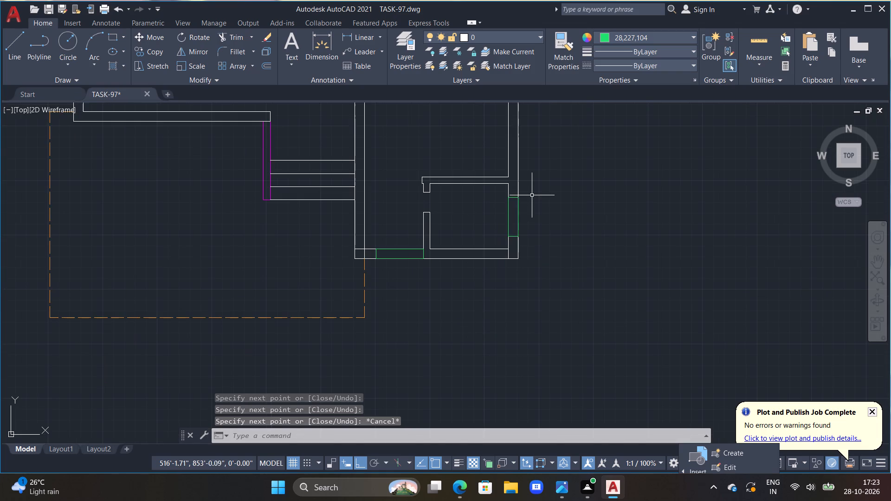
{"action": "middle_click_drag", "start_coordinate": [540, 150], "coordinate": [551, 231]}
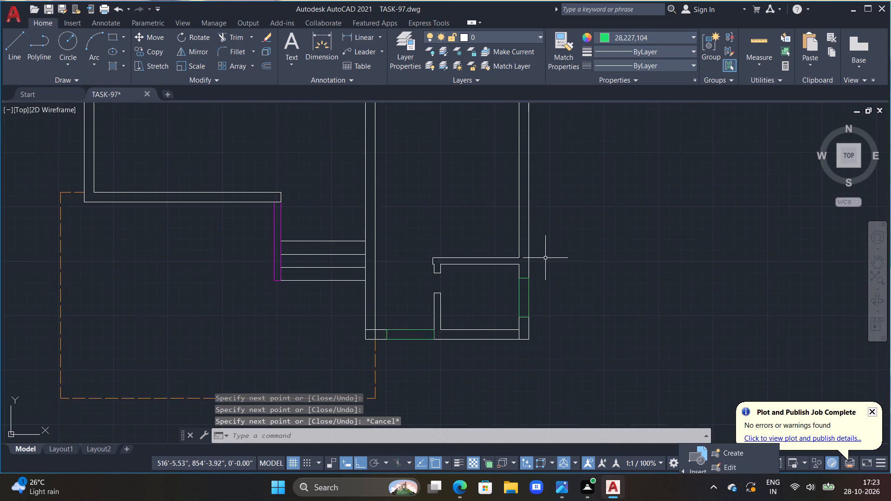
{"action": "scroll", "coordinate": [533, 242], "scroll_direction": "up", "scroll_amount": 1}
{"action": "middle_click_drag", "start_coordinate": [537, 246], "coordinate": [559, 315]}
{"action": "key", "text": "Escape"}
{"action": "scroll", "coordinate": [562, 297], "scroll_direction": "down", "scroll_amount": 1}
{"action": "key", "text": "l"}
{"action": "key", "text": "space"}
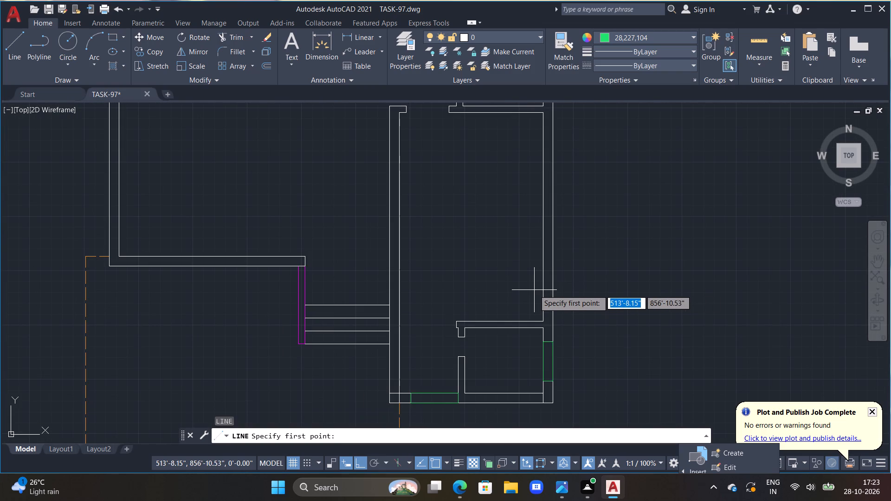
{"action": "left_click", "coordinate": [534, 290]}
{"action": "double_click", "coordinate": [568, 288]}
{"action": "key", "text": "Escape"}
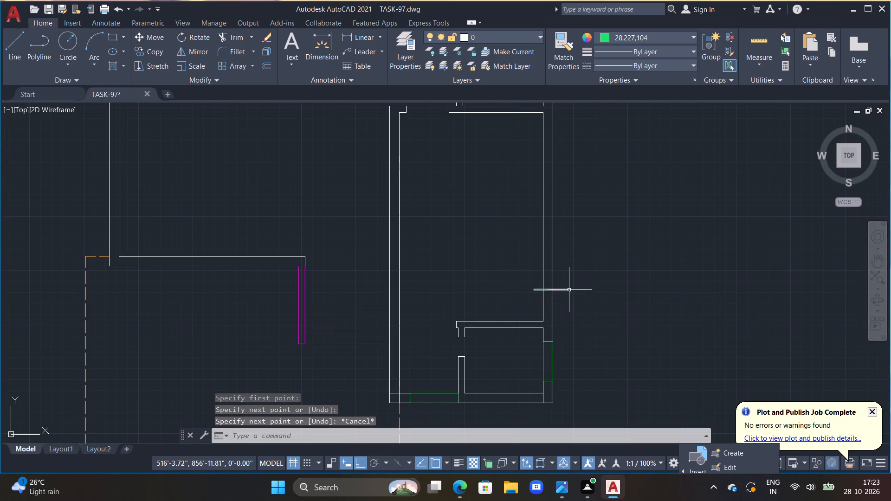
Trim the new horizontal line's ends so it spans only the right wall's thickness.
{"action": "key", "text": "t"}
{"action": "type", "text": "R"}
{"action": "key", "text": "space"}
{"action": "left_click", "coordinate": [568, 290]}
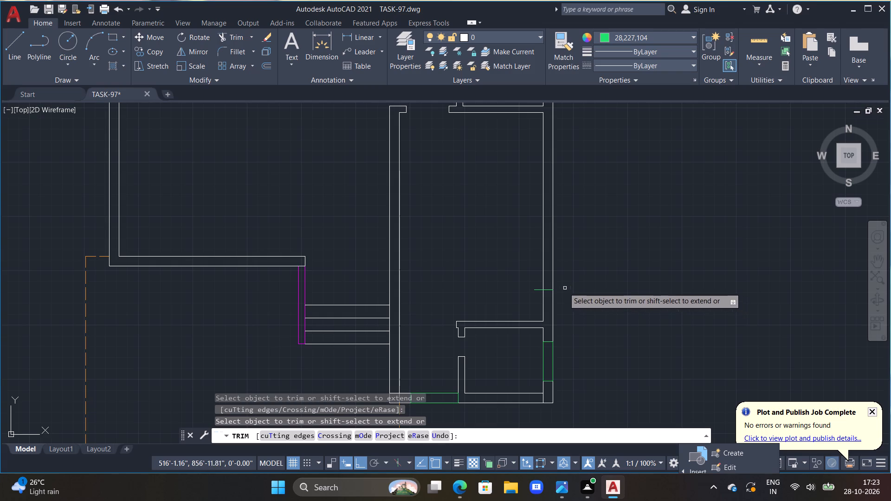
{"action": "left_click", "coordinate": [539, 290]}
{"action": "key", "text": "Escape"}
{"action": "key", "text": "Escape"}
{"action": "key", "text": "Escape"}
{"action": "key", "text": "Escape"}
{"action": "key", "text": "Escape"}
{"action": "key", "text": "Escape"}
{"action": "key", "text": "Escape"}
{"action": "key", "text": "Escape"}
{"action": "key", "text": "Escape"}
{"action": "key", "text": "Escape"}
{"action": "key", "text": "Escape"}
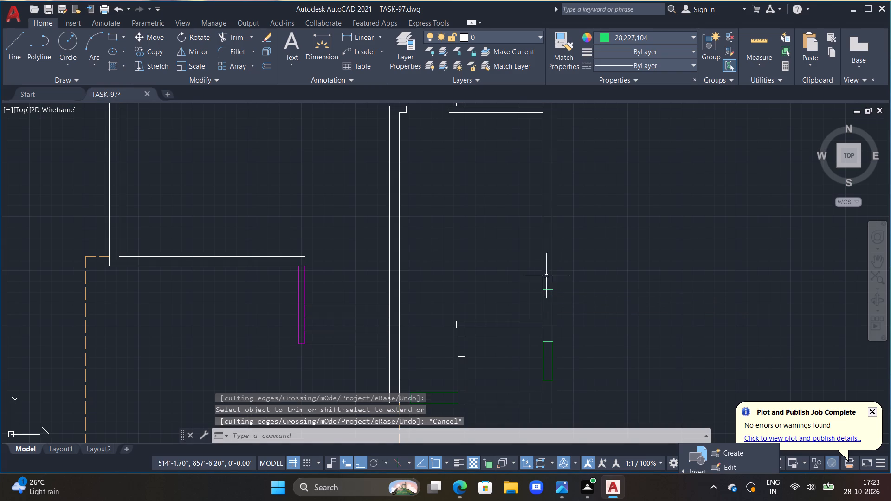
Outline a window in the right outer wall from the short line: 5' up the outer face, across the wall and down the inner face.
{"action": "middle_click_drag", "start_coordinate": [574, 270], "coordinate": [593, 315]}
{"action": "middle_click_drag", "start_coordinate": [593, 301], "coordinate": [591, 289]}
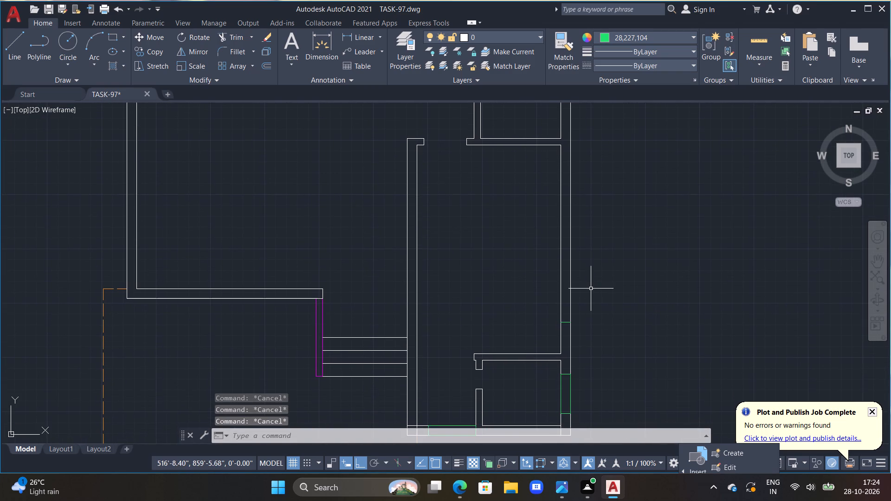
{"action": "key", "text": "l"}
{"action": "key", "text": "space"}
{"action": "left_click_drag", "start_coordinate": [572, 320], "coordinate": [572, 318]}
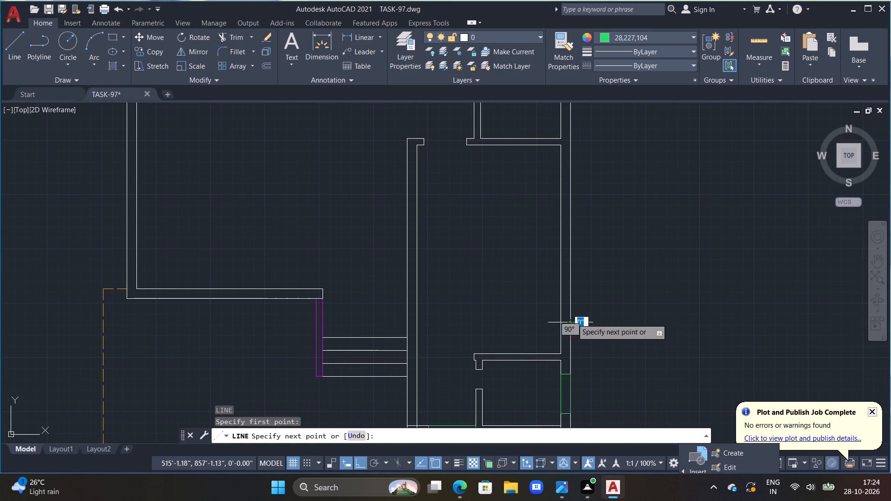
{"action": "left_click_drag", "start_coordinate": [572, 318], "coordinate": [572, 315]}
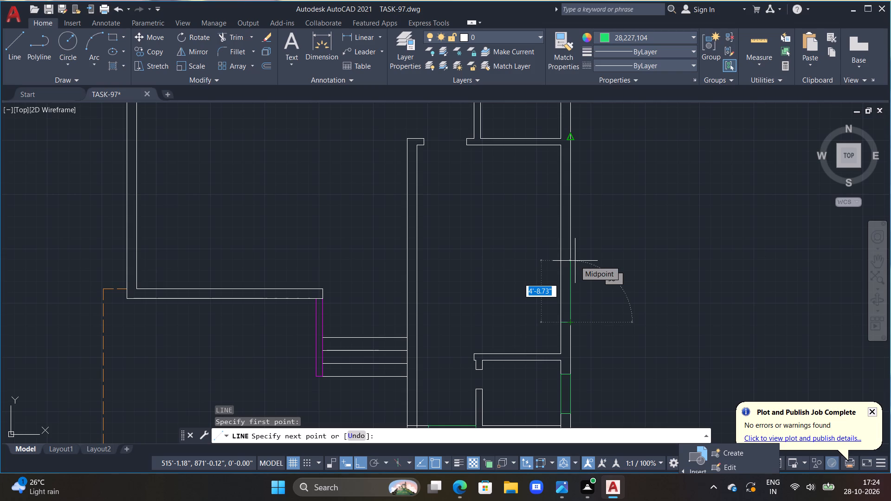
{"action": "type", "text": "5'"}
{"action": "key", "text": "Return"}
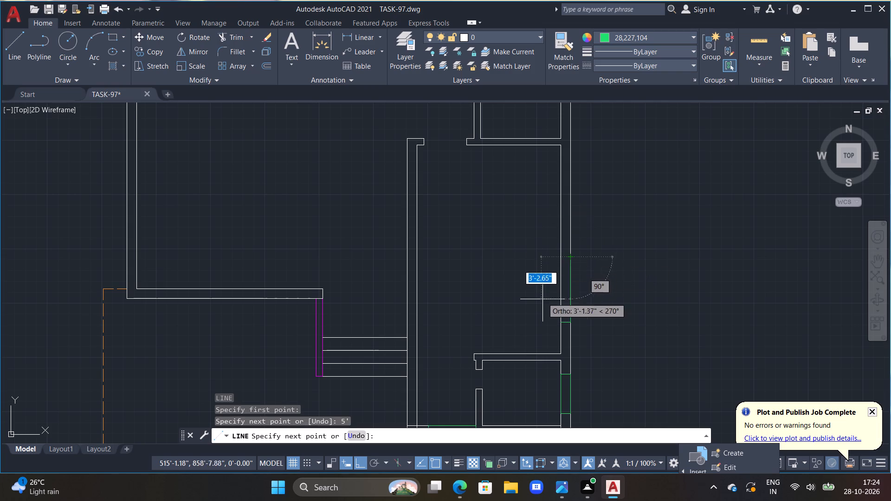
{"action": "left_click", "coordinate": [561, 256]}
{"action": "left_click", "coordinate": [561, 322]}
{"action": "key", "text": "Escape"}
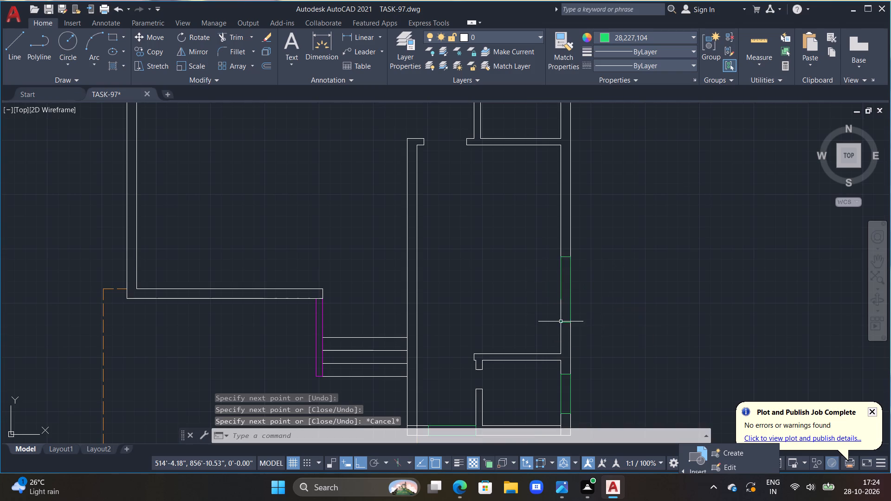
Draw a short horizontal line across the right outer wall, a little above the bottom wall of the upper small room.
{"action": "scroll", "coordinate": [710, 185], "scroll_direction": "down", "scroll_amount": 1}
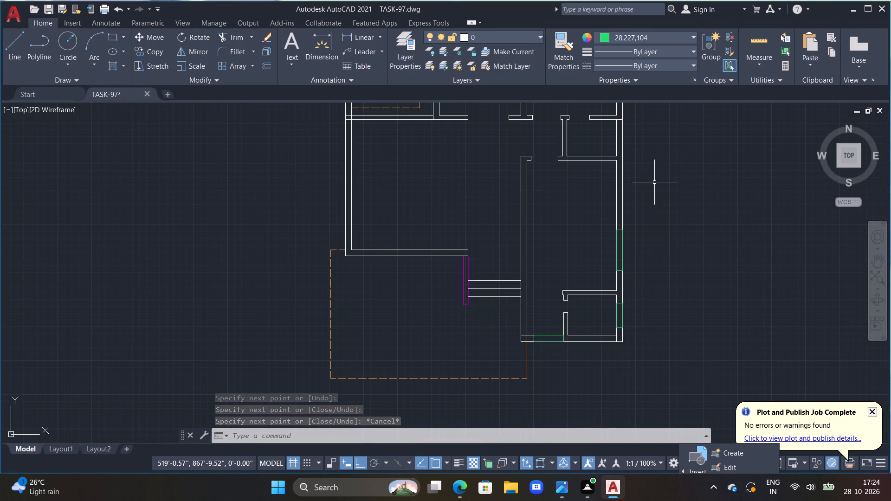
{"action": "middle_click_drag", "start_coordinate": [654, 185], "coordinate": [667, 312]}
{"action": "scroll", "coordinate": [646, 233], "scroll_direction": "up", "scroll_amount": 2}
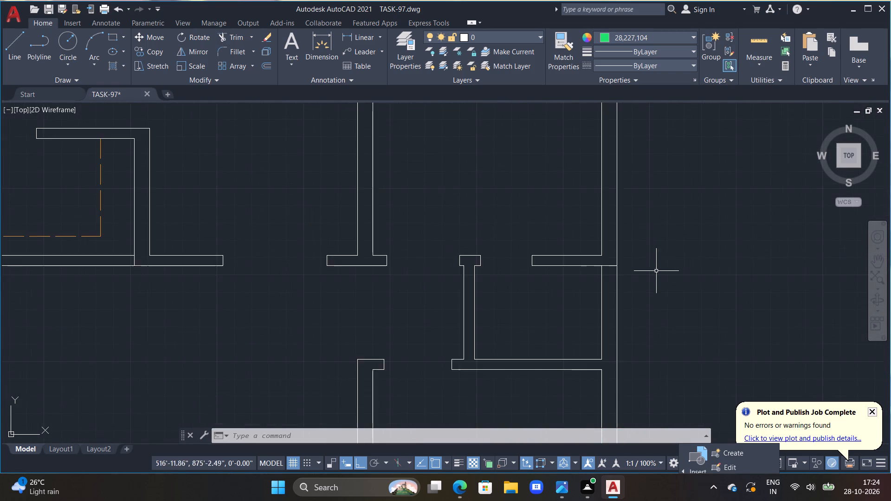
{"action": "scroll", "coordinate": [655, 271], "scroll_direction": "up", "scroll_amount": 1}
{"action": "middle_click_drag", "start_coordinate": [653, 262], "coordinate": [649, 176]}
{"action": "scroll", "coordinate": [649, 176], "scroll_direction": "up", "scroll_amount": 1}
{"action": "type", "text": "L"}
{"action": "key", "text": "space"}
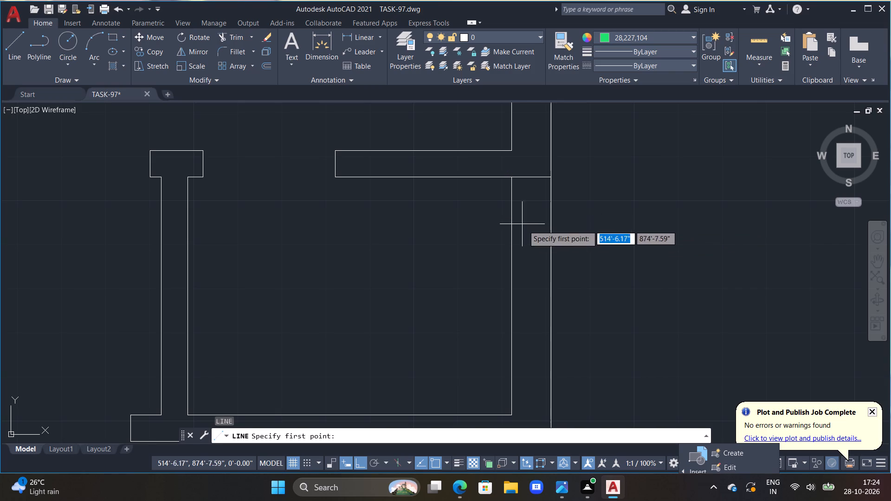
{"action": "middle_click_drag", "start_coordinate": [581, 226], "coordinate": [602, 128]}
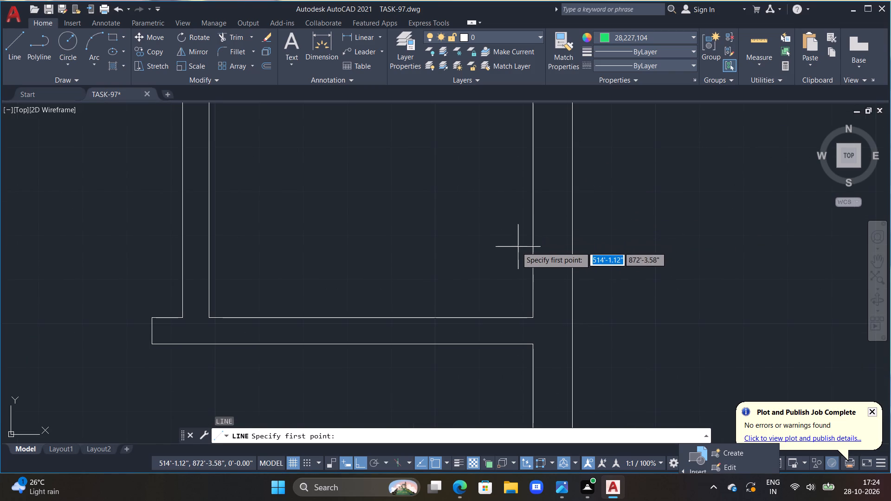
{"action": "left_click", "coordinate": [510, 242]}
{"action": "left_click", "coordinate": [605, 243]}
{"action": "key", "text": "Escape"}
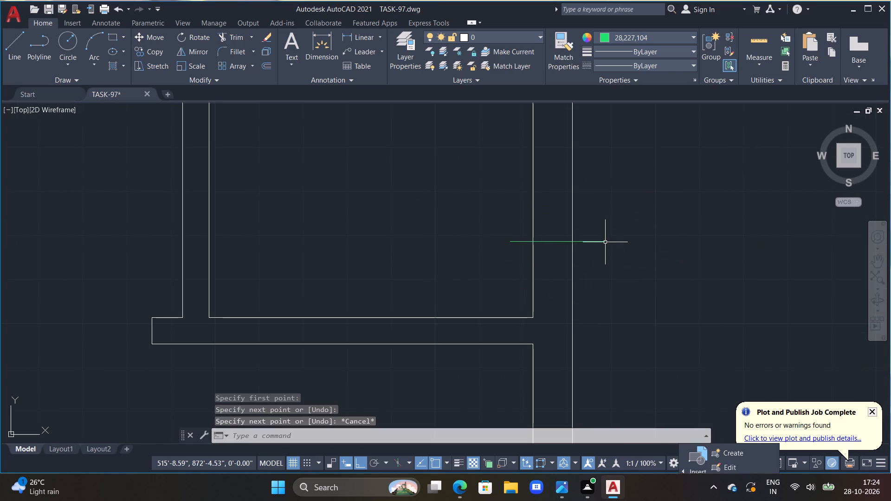
Trim both overhanging ends of the new horizontal line to the right wall's inner and outer faces.
{"action": "key", "text": "t"}
{"action": "type", "text": "R"}
{"action": "key", "text": "space"}
{"action": "left_click_drag", "start_coordinate": [594, 229], "coordinate": [600, 278]}
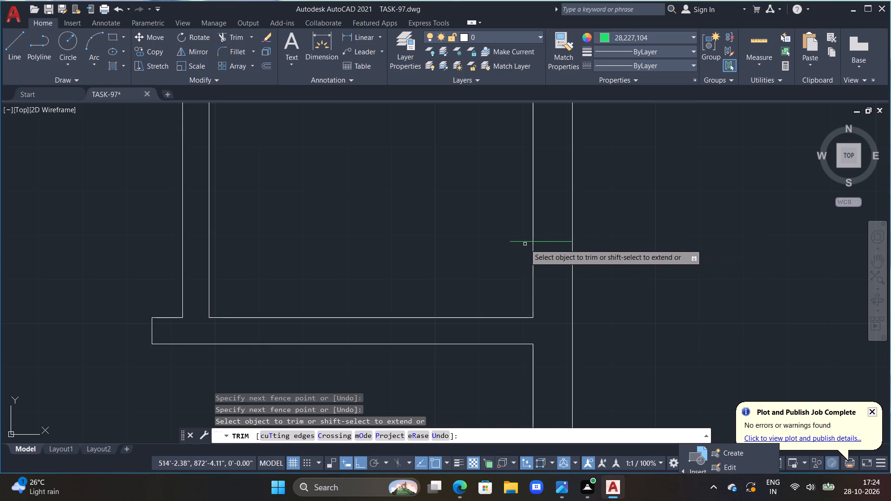
{"action": "left_click", "coordinate": [524, 242]}
{"action": "scroll", "coordinate": [634, 185], "scroll_direction": "down", "scroll_amount": 2}
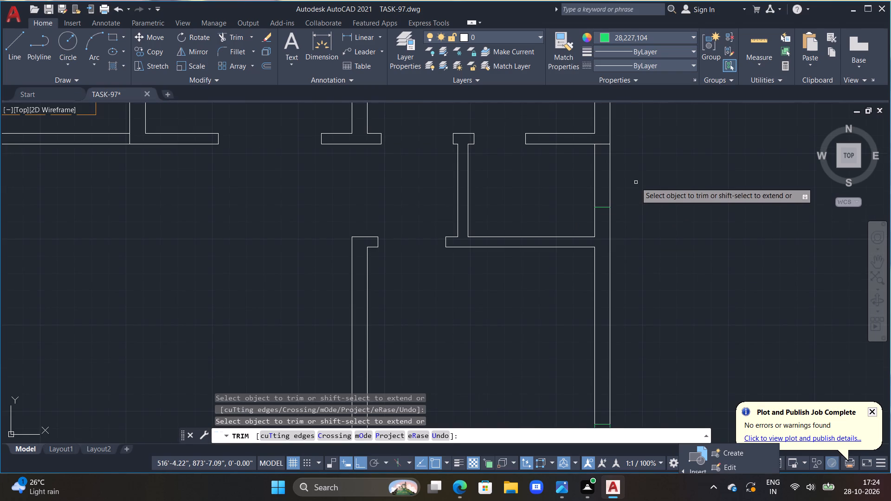
{"action": "middle_click_drag", "start_coordinate": [639, 199], "coordinate": [646, 230]}
{"action": "key", "text": "Escape"}
{"action": "scroll", "coordinate": [646, 228], "scroll_direction": "up", "scroll_amount": 2}
{"action": "key", "text": "Escape"}
Offset the upper small room's short green line 2' upward within the right outer wall.
{"action": "middle_click_drag", "start_coordinate": [639, 230], "coordinate": [659, 340]}
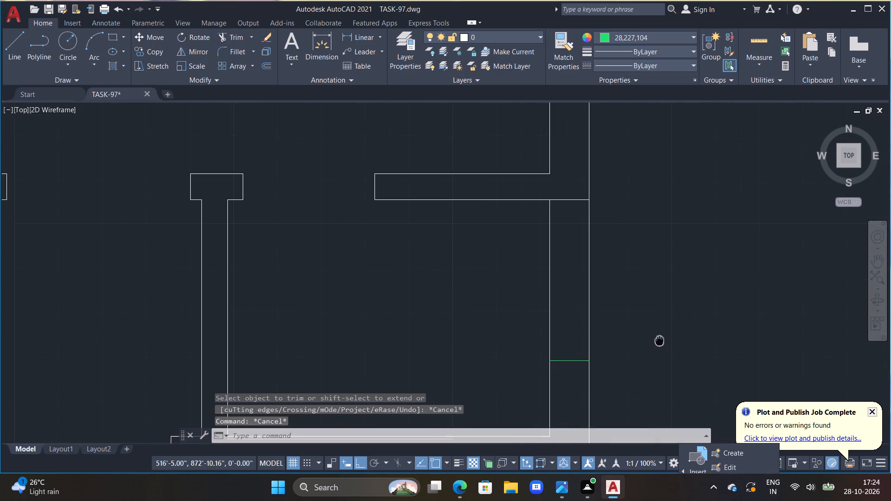
{"action": "middle_click_drag", "start_coordinate": [659, 340], "coordinate": [659, 341]}
{"action": "key", "text": "Escape"}
{"action": "type", "text": "OFF 2'"}
{"action": "key", "text": "Return"}
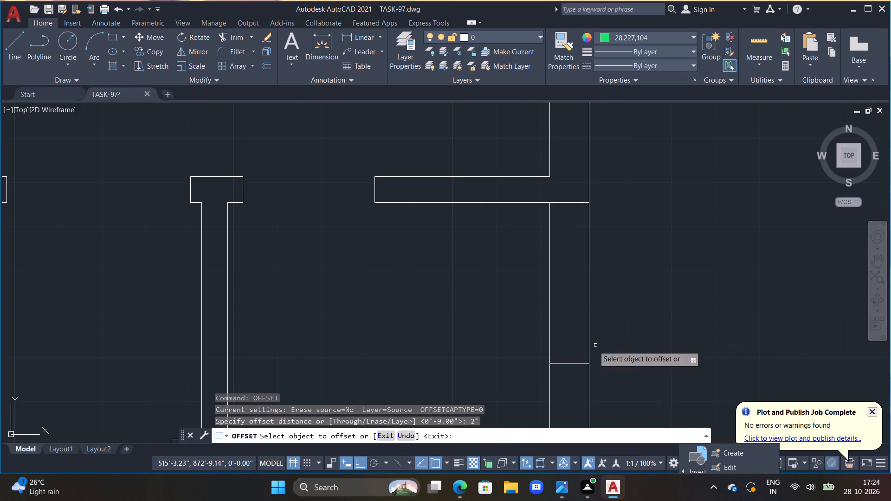
{"action": "double_click", "coordinate": [566, 366]}
{"action": "left_click", "coordinate": [566, 363]}
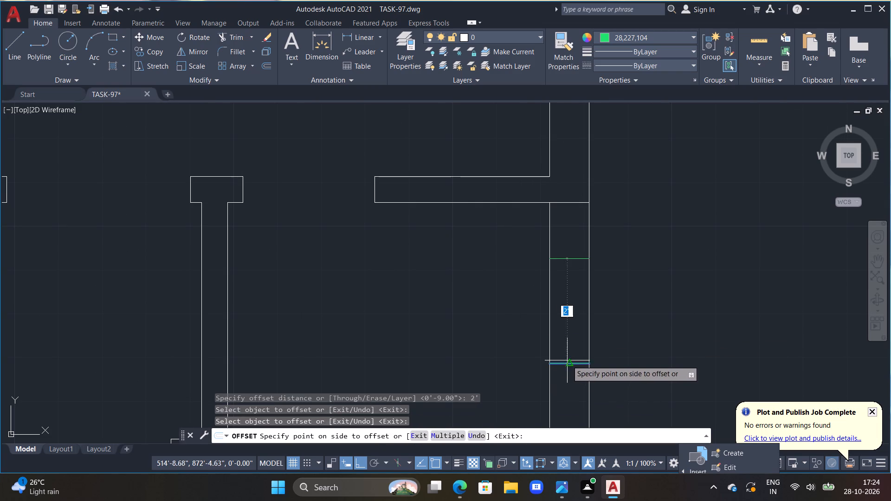
{"action": "left_click", "coordinate": [583, 259]}
{"action": "key", "text": "Escape"}
{"action": "key", "text": "Escape"}
{"action": "key", "text": "Escape"}
{"action": "key", "text": "Escape"}
{"action": "key", "text": "Escape"}
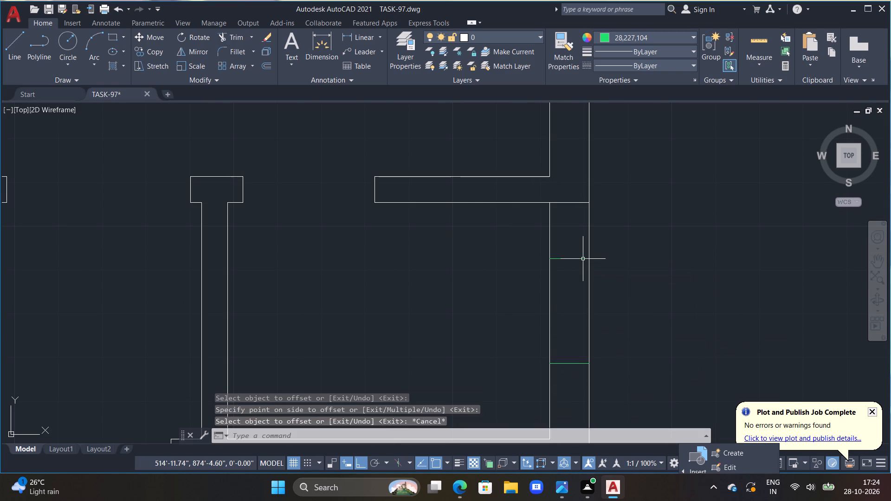
Trim away both wall faces between the two green lines in the upper small room's right wall.
{"action": "type", "text": "TR"}
{"action": "key", "text": "r"}
{"action": "key", "text": "space"}
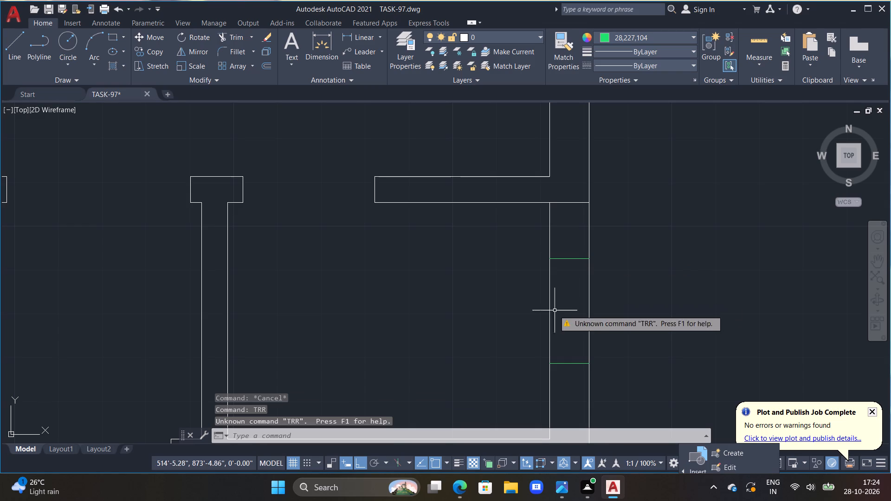
{"action": "key", "text": "Escape"}
{"action": "key", "text": "Escape"}
{"action": "key", "text": "Escape"}
{"action": "key", "text": "Escape"}
{"action": "key", "text": "Escape"}
{"action": "key", "text": "Escape"}
{"action": "key", "text": "Escape"}
{"action": "key", "text": "Escape"}
{"action": "type", "text": "TR"}
{"action": "key", "text": "space"}
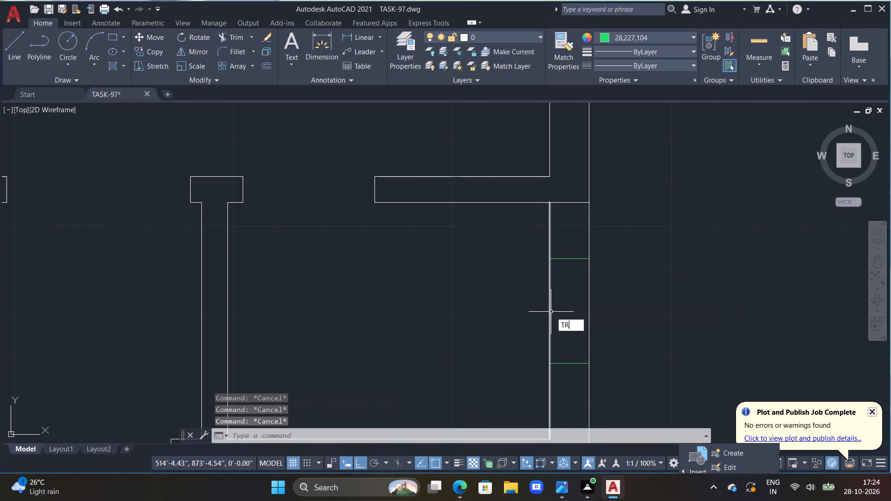
{"action": "left_click", "coordinate": [537, 308]}
{"action": "left_click_drag", "start_coordinate": [541, 307], "coordinate": [584, 307]}
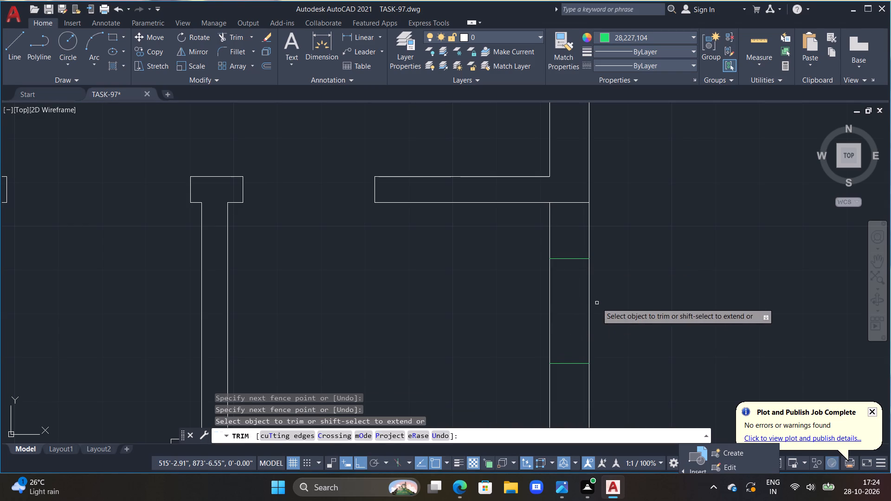
{"action": "left_click_drag", "start_coordinate": [597, 303], "coordinate": [529, 302]}
{"action": "key", "text": "grave"}
{"action": "key", "text": "Escape"}
{"action": "key", "text": "Escape"}
{"action": "key", "text": "Escape"}
{"action": "key", "text": "Escape"}
{"action": "key", "text": "Escape"}
{"action": "key", "text": "Escape"}
{"action": "key", "text": "Escape"}
{"action": "key", "text": "Escape"}
{"action": "key", "text": "Escape"}
{"action": "key", "text": "Escape"}
{"action": "key", "text": "Escape"}
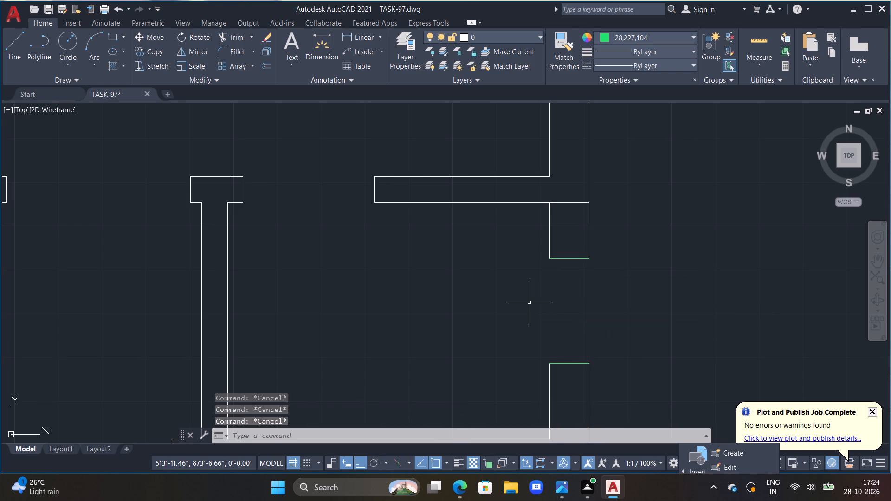
Outline the upper small room's window with lines down the inner face, across the wall and up the outer face.
{"action": "type", "text": "L"}
{"action": "key", "text": "space"}
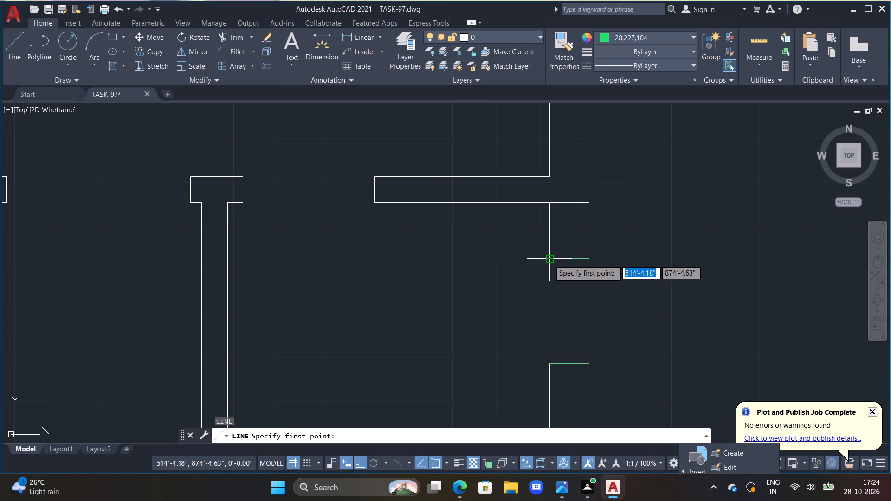
{"action": "left_click", "coordinate": [549, 260]}
{"action": "double_click", "coordinate": [548, 365]}
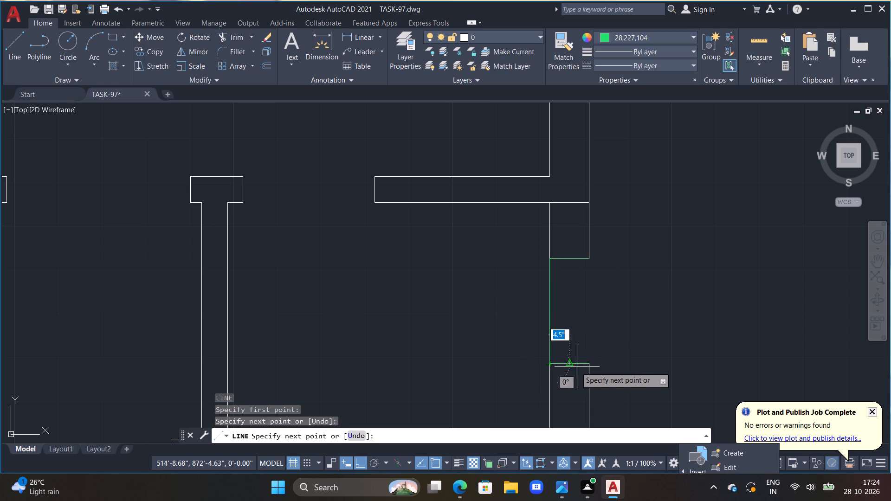
{"action": "double_click", "coordinate": [589, 366]}
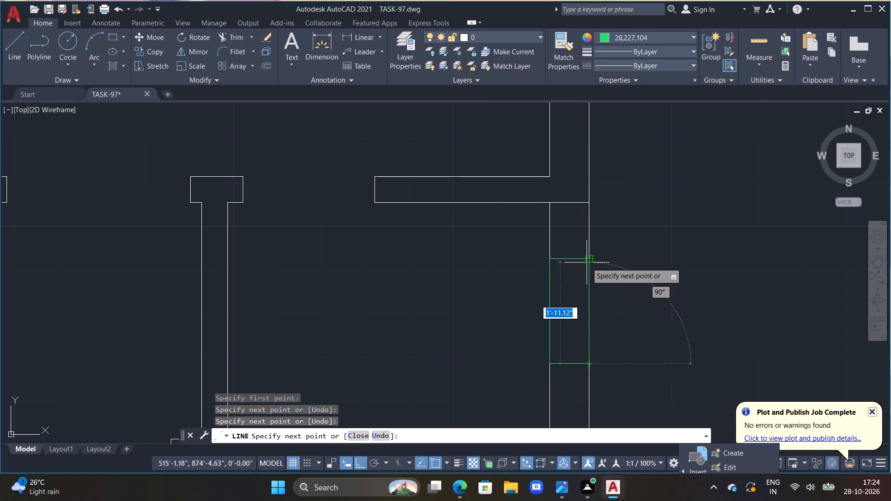
{"action": "left_click", "coordinate": [589, 261]}
{"action": "key", "text": "Escape"}
Draw a short horizontal line across the large room's left outer wall, above its bottom wall.
{"action": "scroll", "coordinate": [600, 254], "scroll_direction": "down", "scroll_amount": 2}
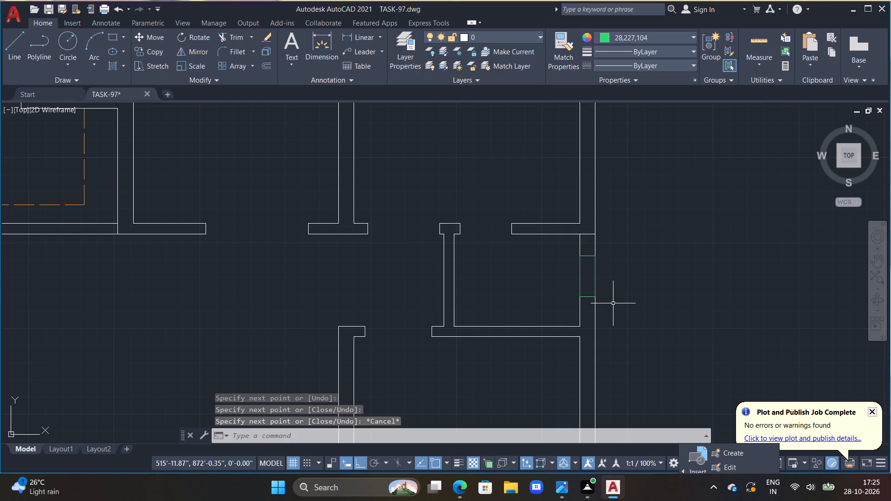
{"action": "scroll", "coordinate": [356, 301], "scroll_direction": "down", "scroll_amount": 2}
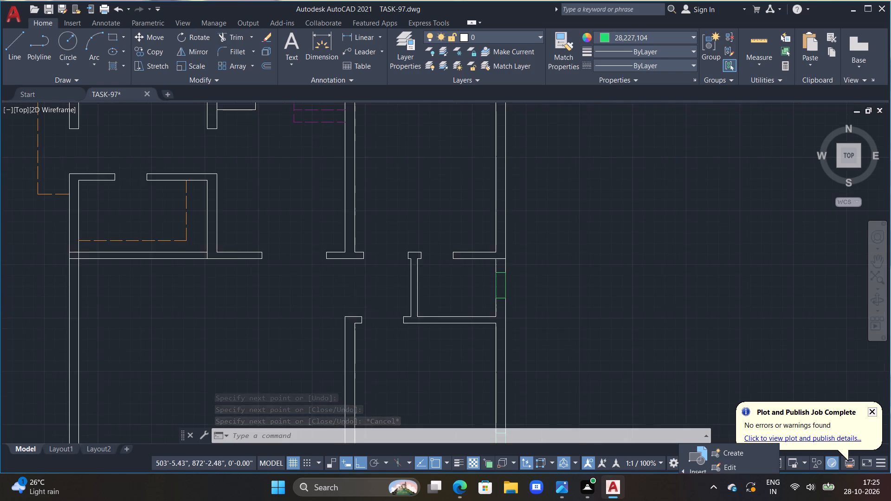
{"action": "scroll", "coordinate": [356, 301], "scroll_direction": "down", "scroll_amount": 1}
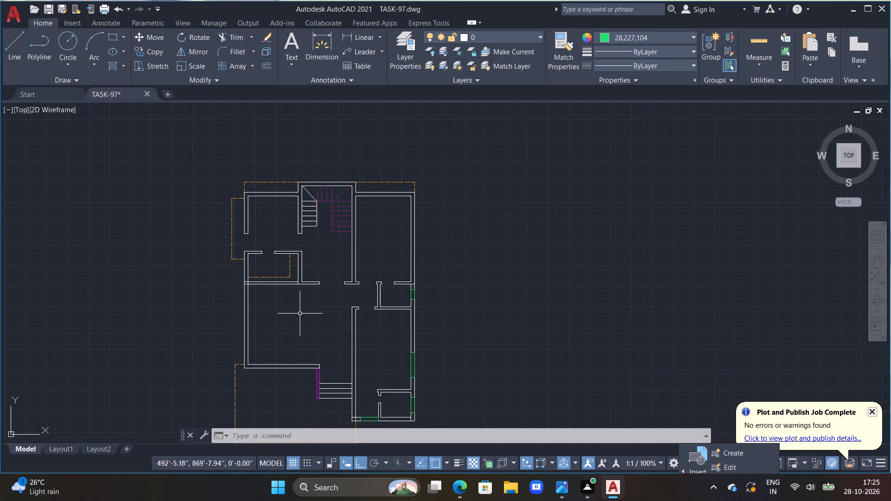
{"action": "middle_click_drag", "start_coordinate": [295, 313], "coordinate": [399, 280]}
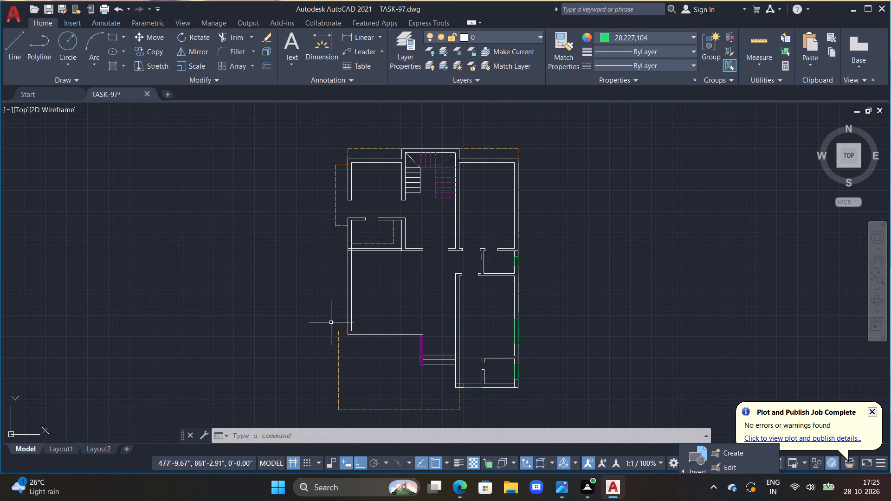
{"action": "scroll", "coordinate": [343, 289], "scroll_direction": "up", "scroll_amount": 1}
{"action": "scroll", "coordinate": [388, 311], "scroll_direction": "up", "scroll_amount": 1}
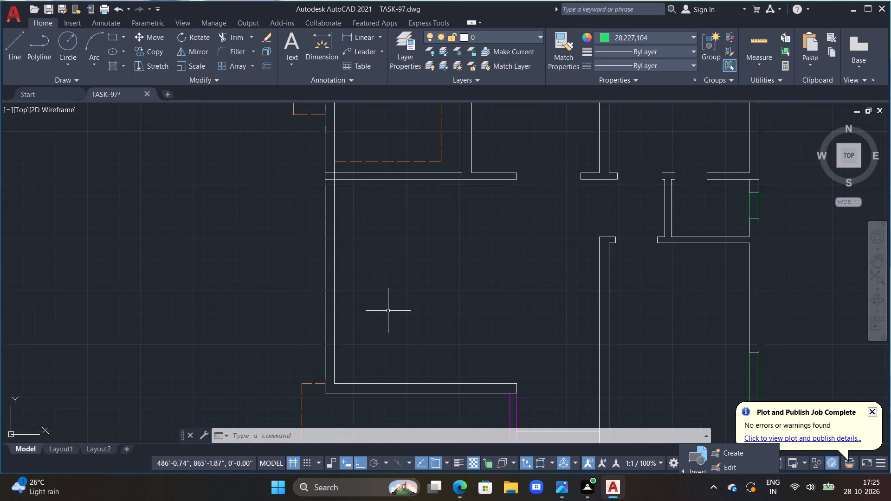
{"action": "middle_click_drag", "start_coordinate": [388, 311], "coordinate": [436, 302]}
{"action": "scroll", "coordinate": [435, 302], "scroll_direction": "up", "scroll_amount": 1}
{"action": "scroll", "coordinate": [435, 302], "scroll_direction": "down", "scroll_amount": 1}
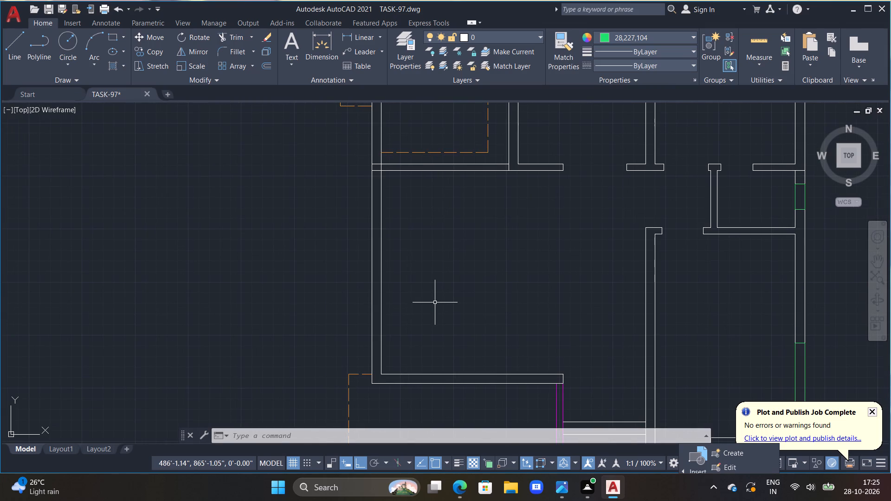
{"action": "type", "text": "L"}
{"action": "key", "text": "space"}
{"action": "left_click_drag", "start_coordinate": [346, 305], "coordinate": [367, 305]}
{"action": "left_click", "coordinate": [412, 302]}
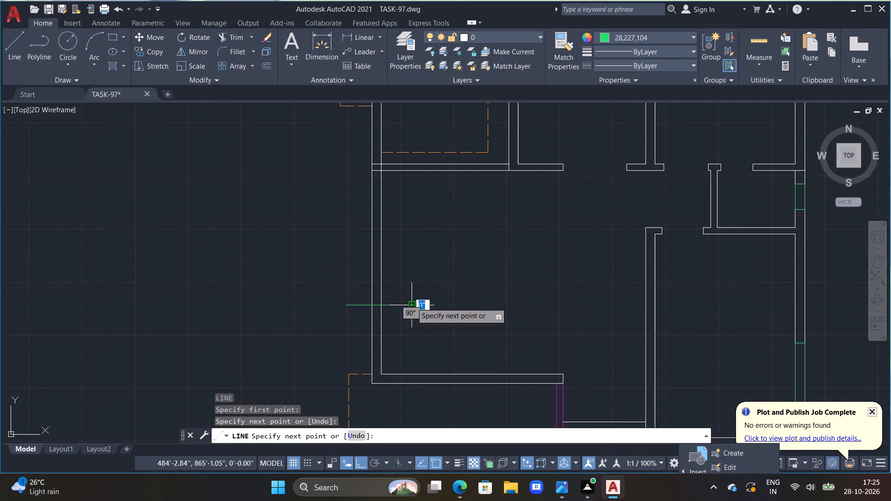
{"action": "key", "text": "Escape"}
Trim both ends of the new horizontal line so it spans only the left wall's thickness.
{"action": "type", "text": "TR"}
{"action": "key", "text": "space"}
{"action": "left_click_drag", "start_coordinate": [399, 294], "coordinate": [402, 335]}
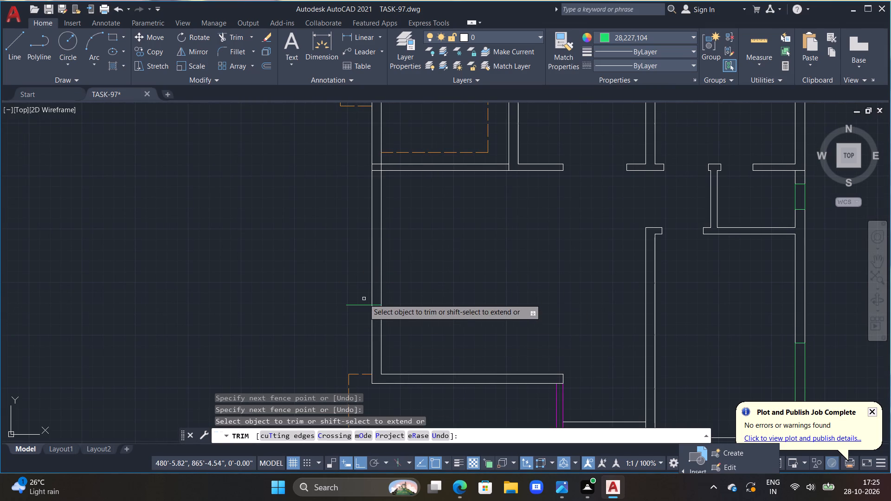
{"action": "double_click", "coordinate": [364, 307]}
{"action": "scroll", "coordinate": [394, 282], "scroll_direction": "up", "scroll_amount": 2}
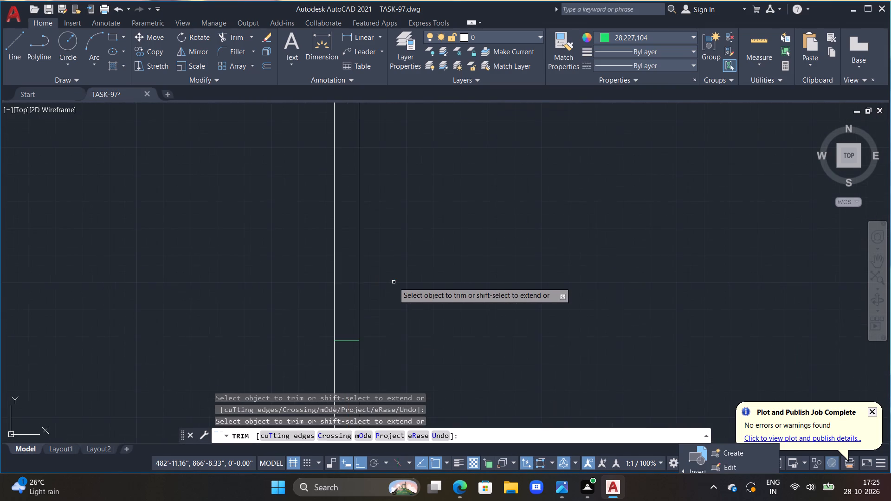
{"action": "middle_click_drag", "start_coordinate": [394, 282], "coordinate": [419, 292]}
{"action": "key", "text": "Escape"}
{"action": "key", "text": "Escape"}
{"action": "key", "text": "Escape"}
{"action": "scroll", "coordinate": [416, 288], "scroll_direction": "down", "scroll_amount": 1}
{"action": "key", "text": "Escape"}
{"action": "key", "text": "Escape"}
{"action": "scroll", "coordinate": [416, 286], "scroll_direction": "down", "scroll_amount": 1}
{"action": "key", "text": "Escape"}
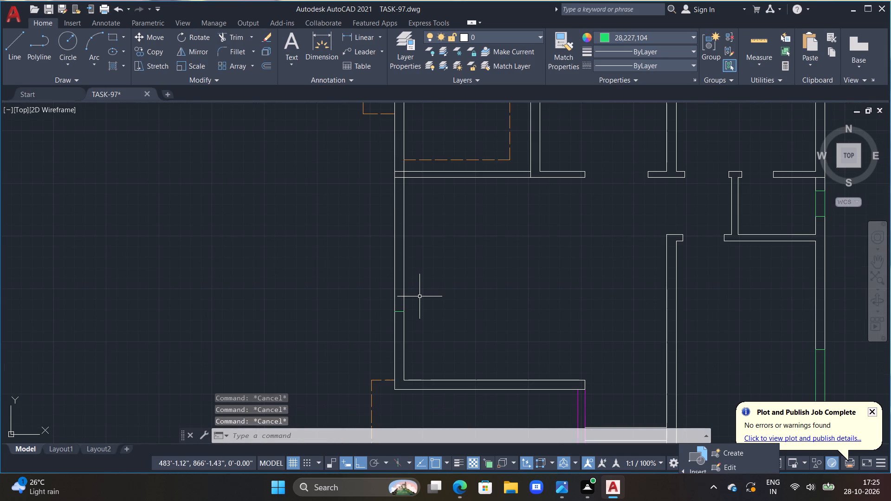
Offset the left wall's short green line 5' upward.
{"action": "middle_click_drag", "start_coordinate": [433, 319], "coordinate": [453, 343]}
{"action": "scroll", "coordinate": [449, 335], "scroll_direction": "up", "scroll_amount": 1}
{"action": "type", "text": "OFF"}
{"action": "key", "text": "space"}
{"action": "type", "text": "5'"}
{"action": "key", "text": "Return"}
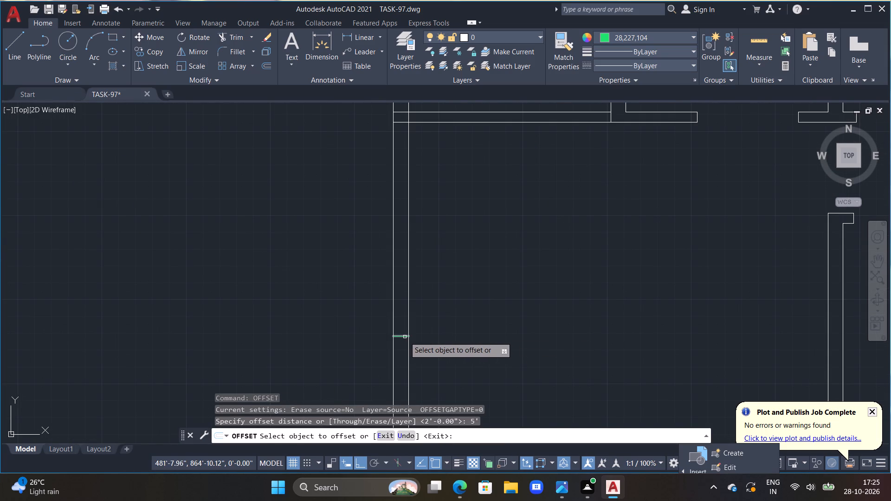
{"action": "left_click", "coordinate": [405, 337]}
{"action": "left_click", "coordinate": [428, 229]}
{"action": "key", "text": "Escape"}
Trim away both left wall faces between the two green lines.
{"action": "type", "text": "TR"}
{"action": "key", "text": "space"}
{"action": "left_click_drag", "start_coordinate": [382, 268], "coordinate": [433, 276]}
{"action": "key", "text": "Escape"}
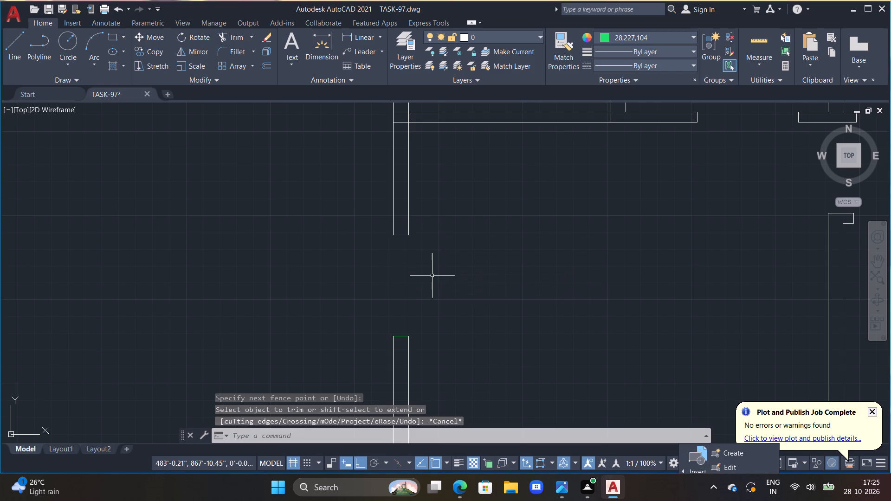
Outline the window in the left wall opening with green lines along both wall faces between the end lines.
{"action": "type", "text": "L"}
{"action": "key", "text": "space"}
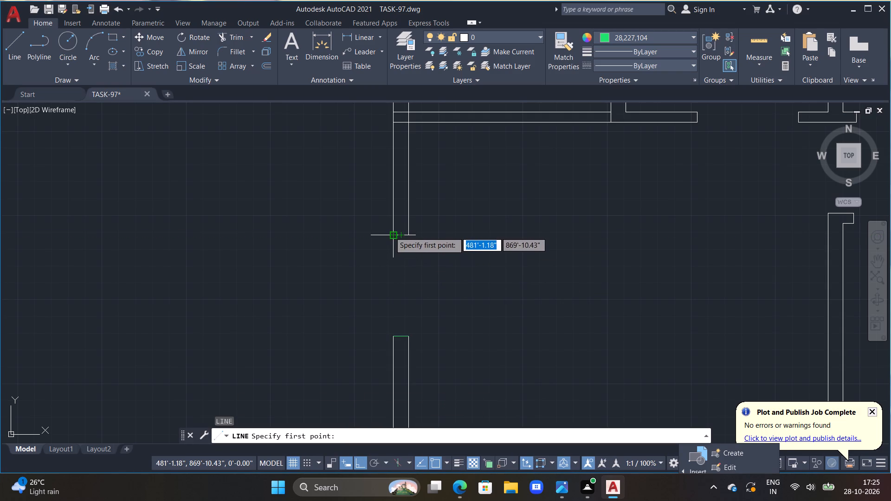
{"action": "double_click", "coordinate": [390, 233]}
{"action": "double_click", "coordinate": [390, 336]}
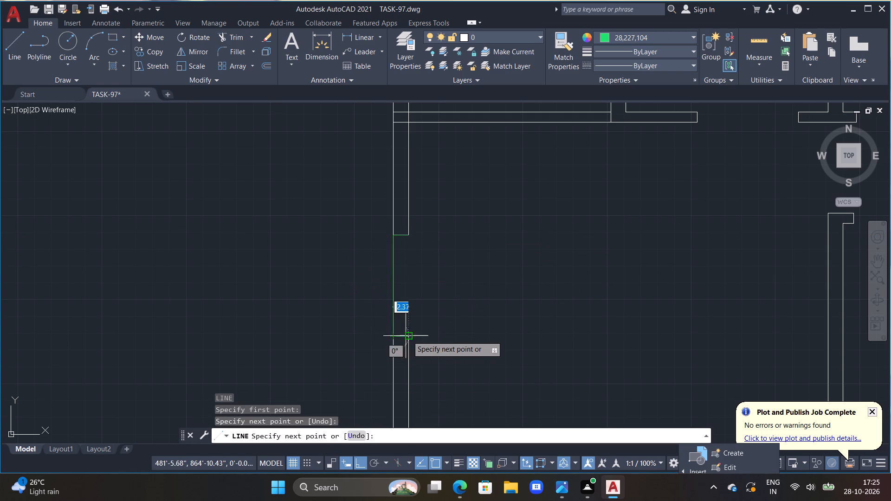
{"action": "left_click", "coordinate": [407, 335]}
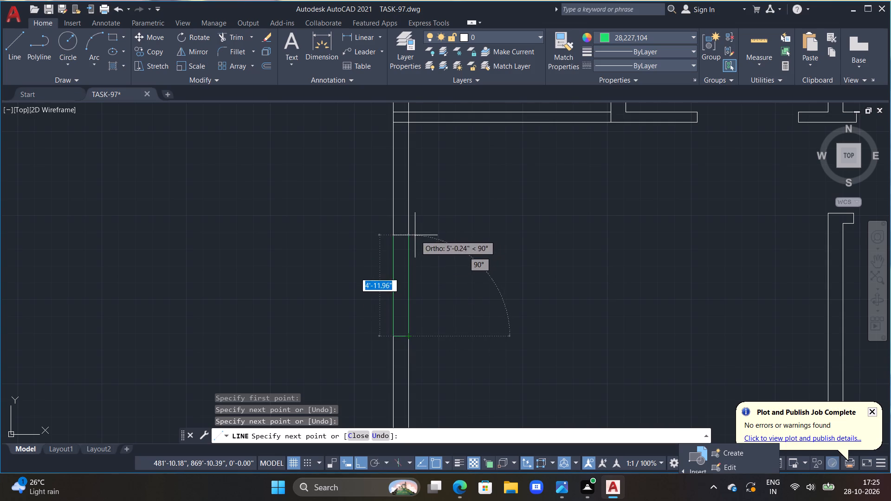
{"action": "left_click", "coordinate": [409, 237]}
{"action": "left_click", "coordinate": [391, 238]}
{"action": "key", "text": "Escape"}
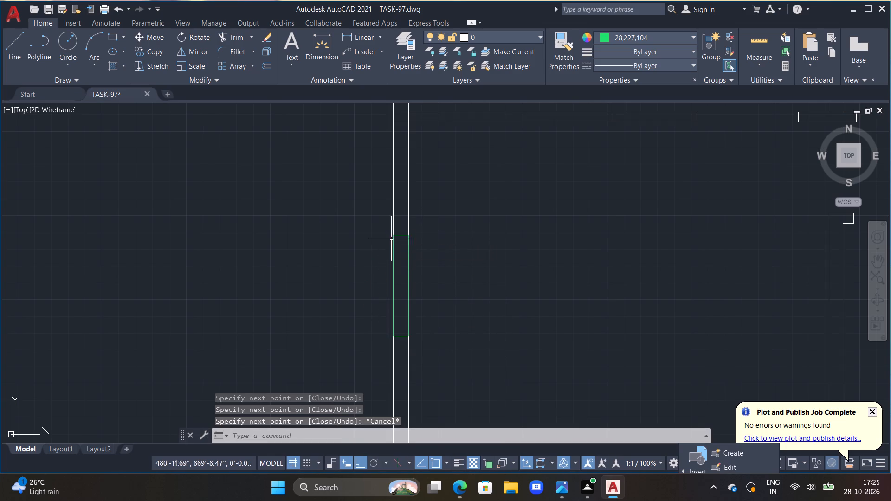
{"action": "scroll", "coordinate": [439, 236], "scroll_direction": "down", "scroll_amount": 2}
{"action": "key", "text": "Escape"}
{"action": "key", "text": "Escape"}
{"action": "key", "text": "Escape"}
{"action": "key", "text": "Escape"}
{"action": "key", "text": "Escape"}
{"action": "key", "text": "Escape"}
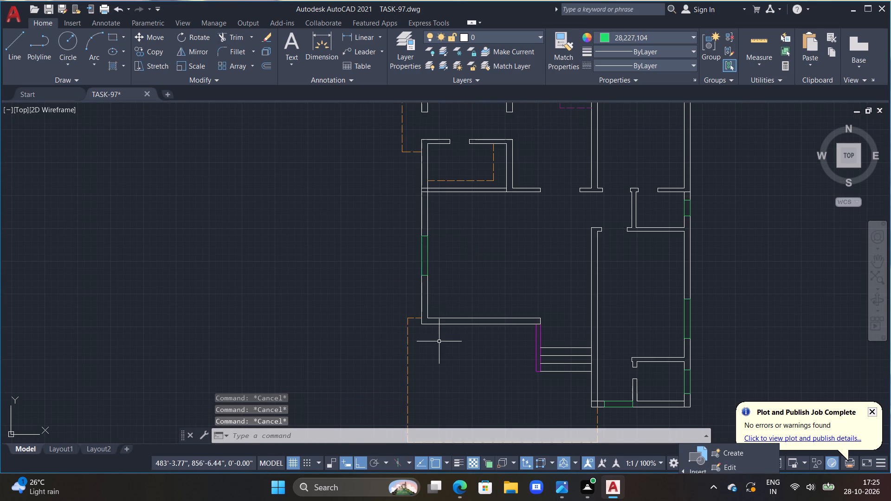
Draw a short vertical green line across the large room's bottom wall, near its left end.
{"action": "scroll", "coordinate": [457, 314], "scroll_direction": "up", "scroll_amount": 2}
{"action": "middle_click_drag", "start_coordinate": [491, 372], "coordinate": [480, 337]}
{"action": "scroll", "coordinate": [478, 335], "scroll_direction": "up", "scroll_amount": 1}
{"action": "key", "text": "l"}
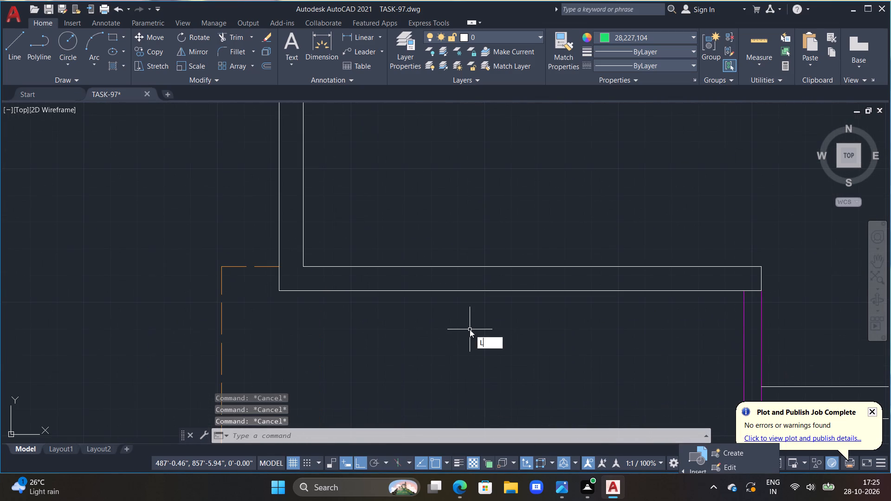
{"action": "key", "text": "space"}
{"action": "left_click", "coordinate": [417, 239]}
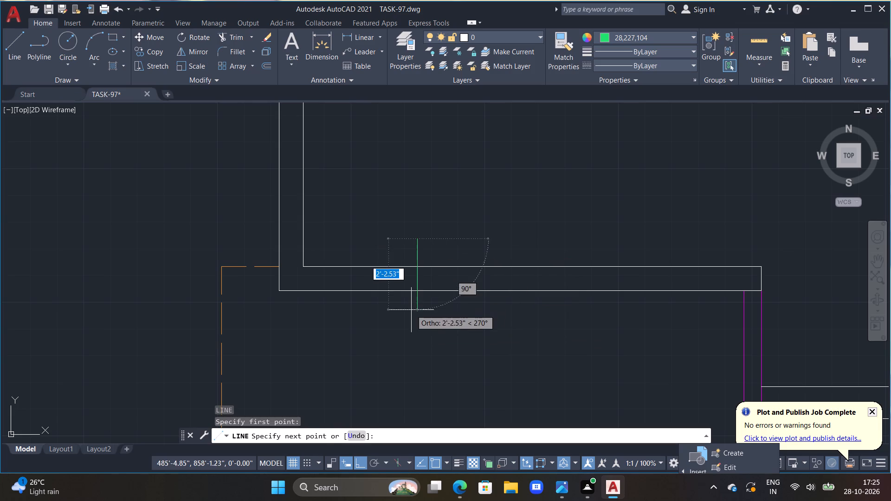
{"action": "left_click", "coordinate": [412, 317]}
{"action": "key", "text": "Escape"}
Trim both ends of the new vertical line so it spans only the bottom wall's thickness.
{"action": "type", "text": "TR"}
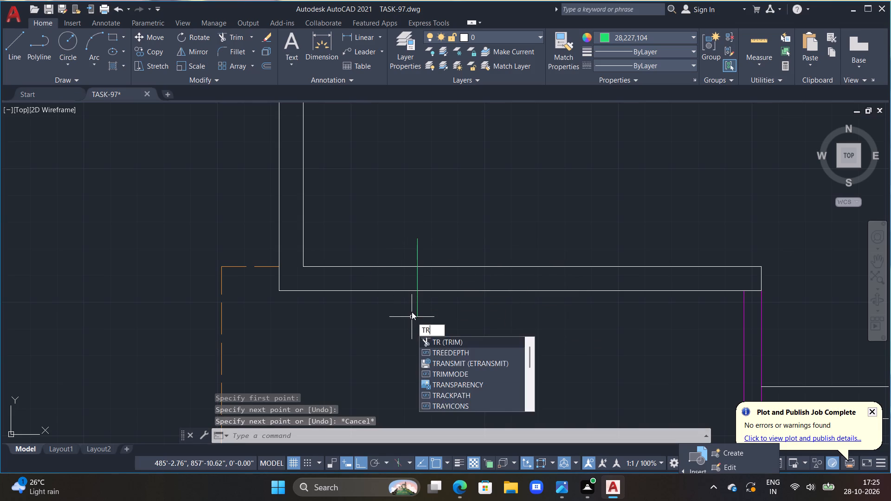
{"action": "key", "text": "space"}
{"action": "double_click", "coordinate": [417, 302]}
{"action": "double_click", "coordinate": [417, 248]}
{"action": "key", "text": "Escape"}
{"action": "key", "text": "Escape"}
{"action": "key", "text": "Escape"}
{"action": "key", "text": "Escape"}
{"action": "key", "text": "Escape"}
{"action": "key", "text": "Escape"}
{"action": "key", "text": "Escape"}
{"action": "key", "text": "Escape"}
{"action": "key", "text": "Escape"}
{"action": "key", "text": "Escape"}
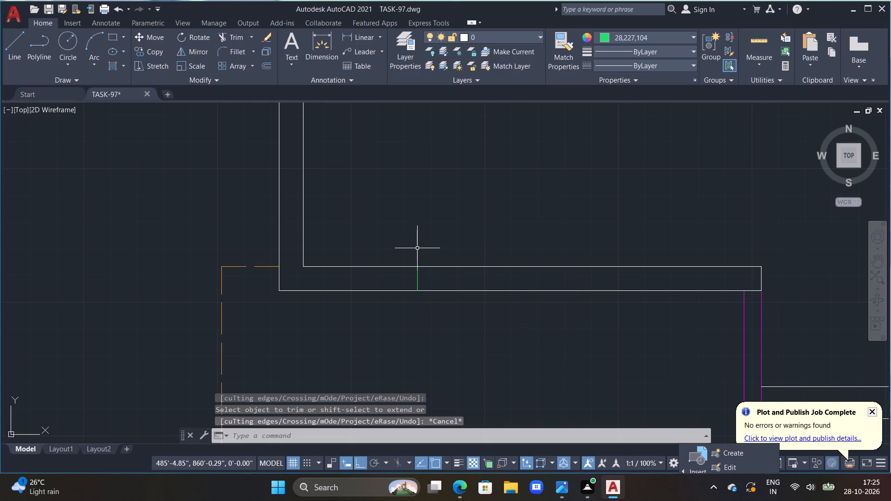
Draw a 4' green window outline in the bottom wall, starting from the trimmed line and running right between the wall faces.
{"action": "type", "text": "L"}
{"action": "key", "text": "space"}
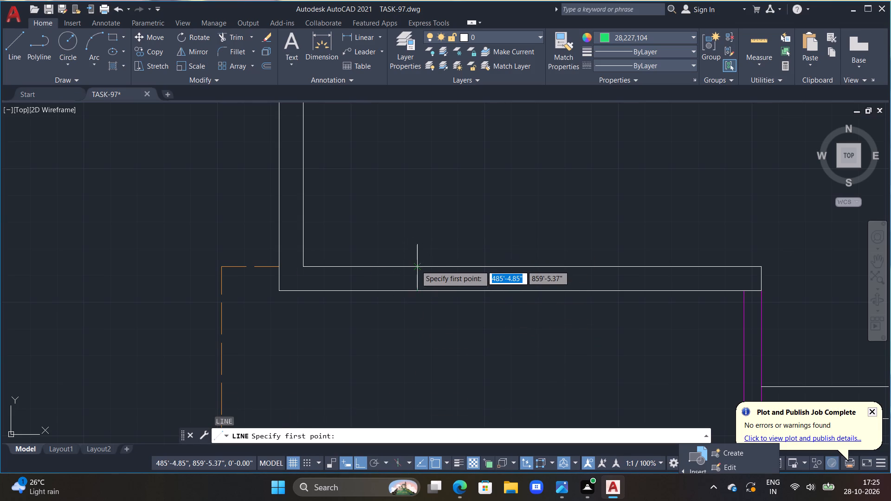
{"action": "left_click", "coordinate": [416, 265]}
{"action": "left_click_drag", "start_coordinate": [416, 265], "coordinate": [511, 263]}
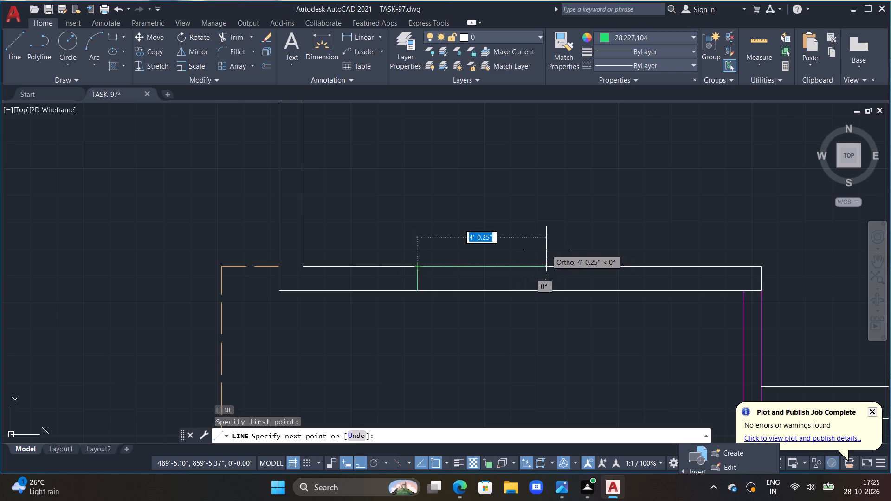
{"action": "type", "text": "4'"}
{"action": "key", "text": "Return"}
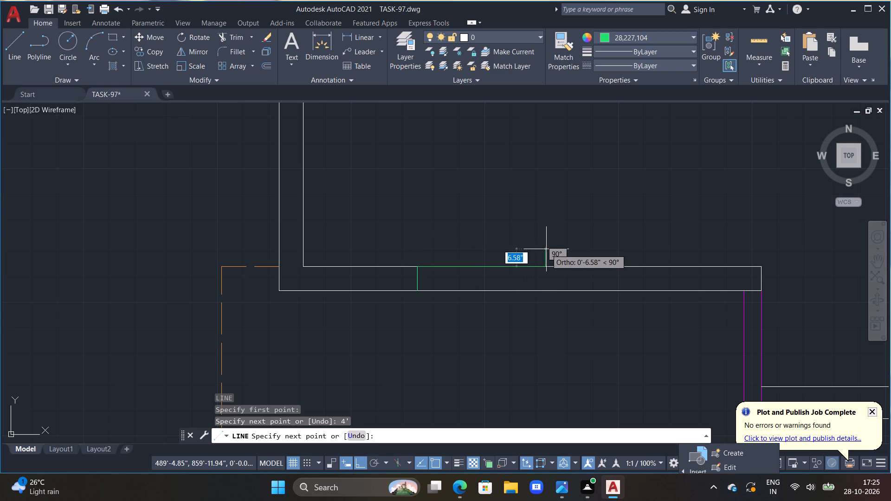
{"action": "left_click", "coordinate": [545, 291]}
{"action": "double_click", "coordinate": [419, 291]}
{"action": "key", "text": "Escape"}
{"action": "scroll", "coordinate": [462, 286], "scroll_direction": "down", "scroll_amount": 3}
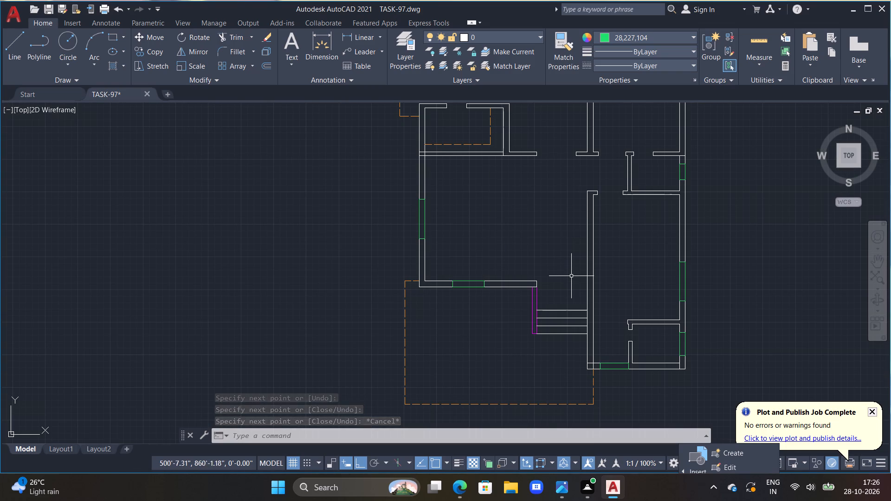
Draw a 2' long green rectangle of wall thickness extending right from the bottom wall's end above the purple railing.
{"action": "middle_click_drag", "start_coordinate": [561, 284], "coordinate": [546, 201]}
{"action": "scroll", "coordinate": [545, 200], "scroll_direction": "up", "scroll_amount": 1}
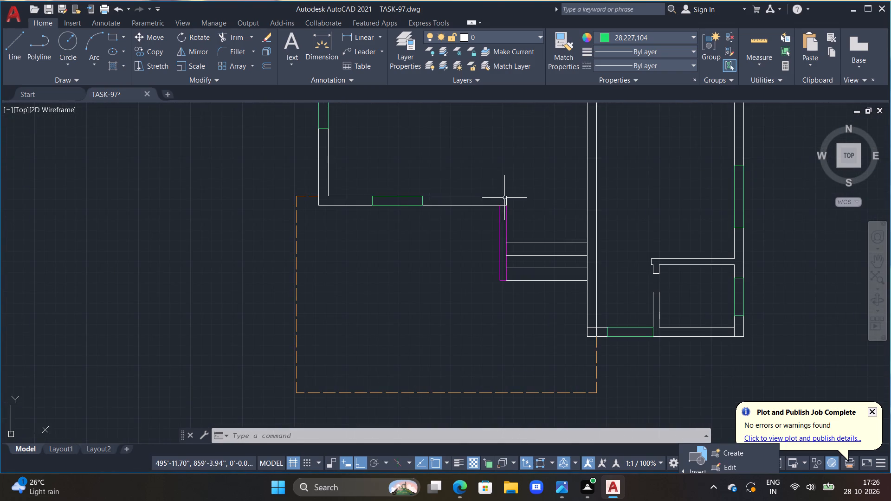
{"action": "scroll", "coordinate": [504, 196], "scroll_direction": "up", "scroll_amount": 1}
{"action": "scroll", "coordinate": [548, 219], "scroll_direction": "up", "scroll_amount": 1}
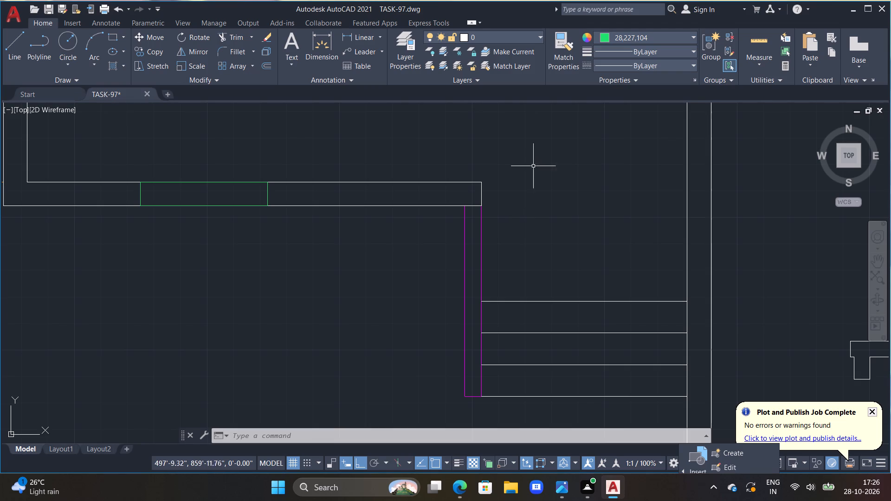
{"action": "type", "text": "L"}
{"action": "key", "text": "space"}
{"action": "double_click", "coordinate": [477, 183]}
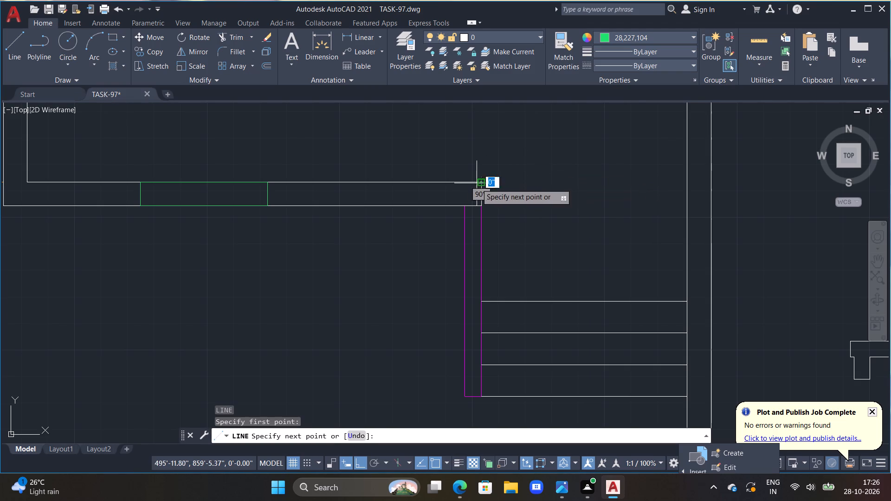
{"action": "left_click", "coordinate": [480, 207]}
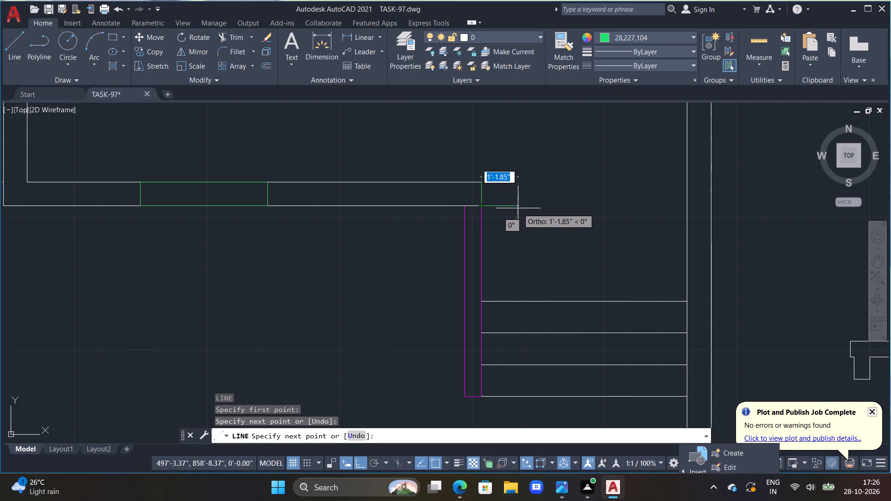
{"action": "type", "text": "2'"}
{"action": "key", "text": "Return"}
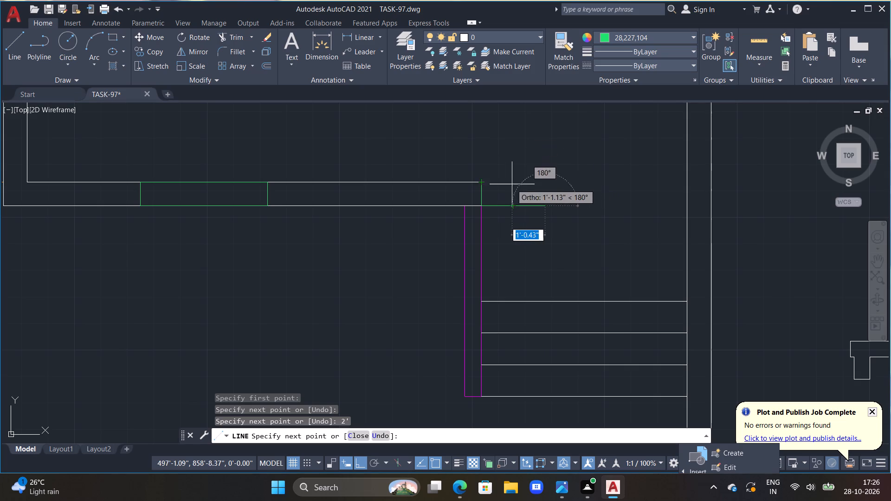
{"action": "left_click", "coordinate": [545, 182]}
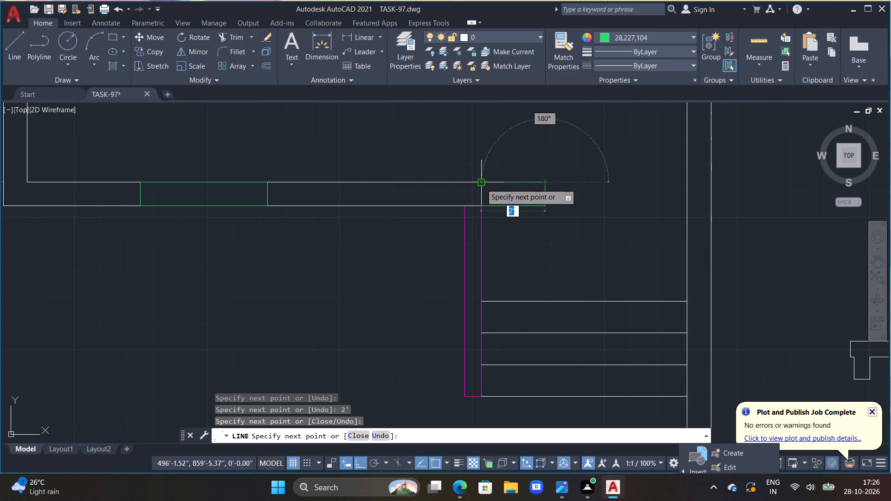
{"action": "left_click", "coordinate": [481, 184]}
{"action": "key", "text": "Escape"}
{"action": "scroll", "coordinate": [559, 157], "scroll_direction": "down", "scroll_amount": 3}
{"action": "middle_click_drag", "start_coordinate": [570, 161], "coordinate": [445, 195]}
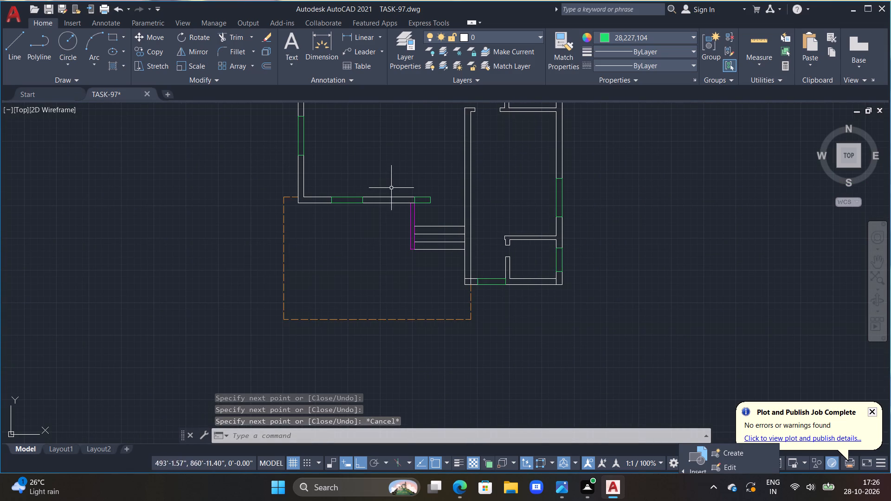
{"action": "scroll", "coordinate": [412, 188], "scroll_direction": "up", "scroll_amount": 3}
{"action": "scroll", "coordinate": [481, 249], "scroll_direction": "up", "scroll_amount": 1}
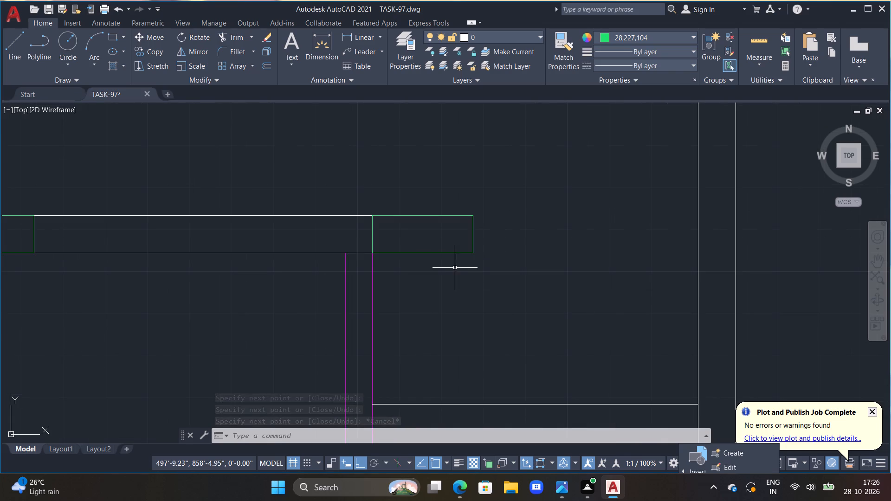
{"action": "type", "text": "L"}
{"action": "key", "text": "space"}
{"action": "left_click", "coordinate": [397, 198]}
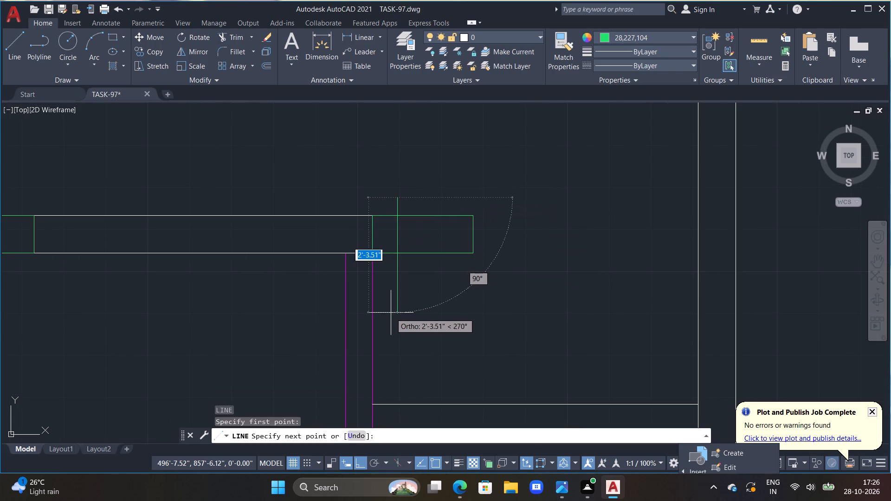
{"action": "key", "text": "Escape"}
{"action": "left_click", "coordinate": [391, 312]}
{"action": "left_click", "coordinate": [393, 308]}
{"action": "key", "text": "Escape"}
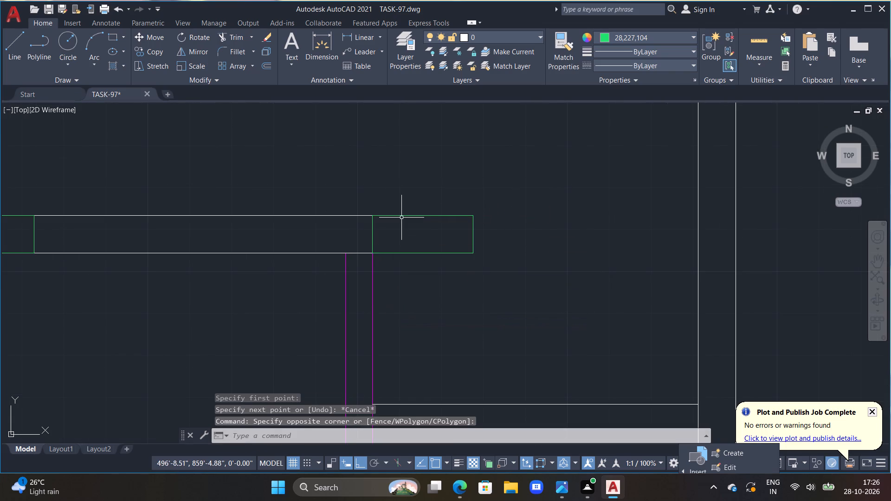
Draw a vertical line across the green rectangle at the bottom wall's end, near the rectangle's left side.
{"action": "type", "text": "L"}
{"action": "key", "text": "space"}
{"action": "left_click", "coordinate": [403, 191]}
{"action": "left_click_drag", "start_coordinate": [403, 191], "coordinate": [401, 214]}
{"action": "left_click", "coordinate": [394, 286]}
{"action": "key", "text": "Escape"}
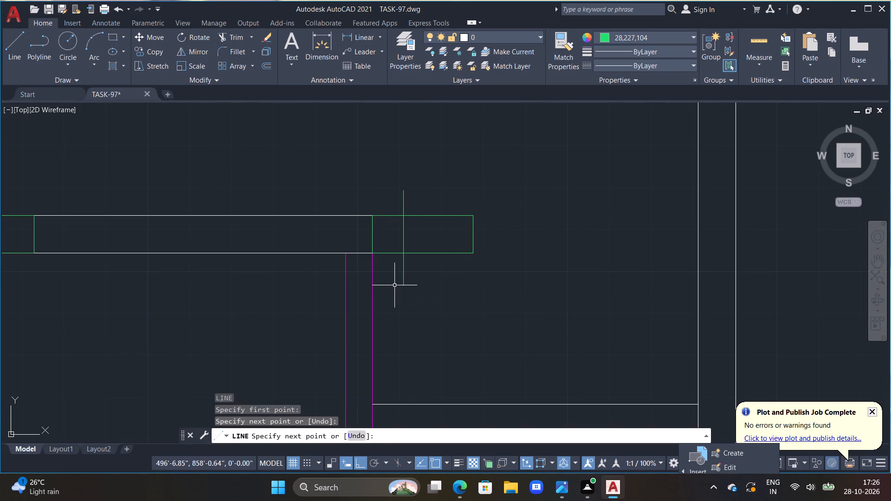
Trim the vertical line's overhanging ends and remove the part of the green rectangle to its right.
{"action": "key", "text": "t"}
{"action": "type", "text": "R"}
{"action": "key", "text": "space"}
{"action": "left_click_drag", "start_coordinate": [394, 271], "coordinate": [394, 271]}
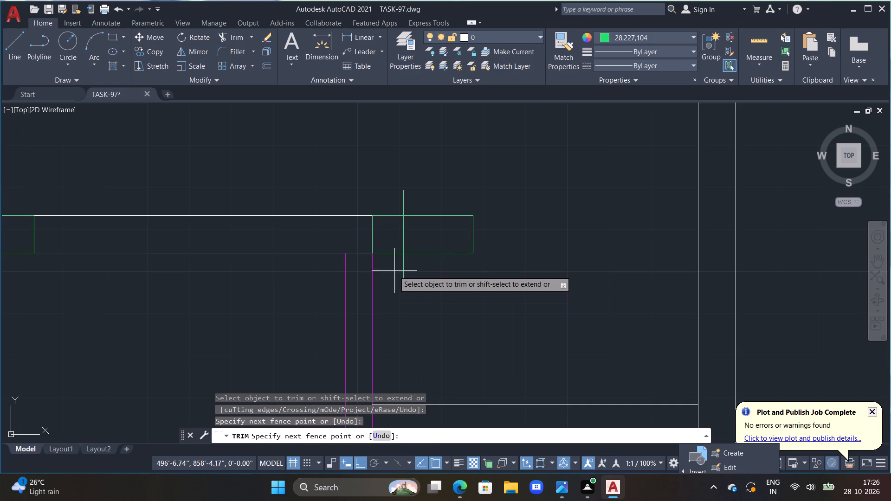
{"action": "left_click_drag", "start_coordinate": [394, 271], "coordinate": [403, 195]}
{"action": "left_click_drag", "start_coordinate": [434, 216], "coordinate": [457, 231]}
{"action": "left_click_drag", "start_coordinate": [459, 232], "coordinate": [469, 234]}
{"action": "left_click_drag", "start_coordinate": [478, 235], "coordinate": [480, 235]}
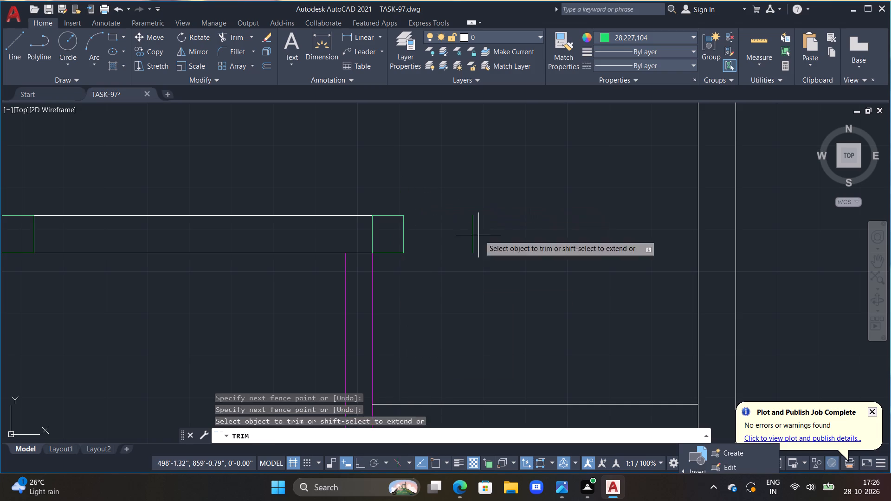
{"action": "left_click_drag", "start_coordinate": [480, 235], "coordinate": [492, 236]}
{"action": "left_click", "coordinate": [492, 236]}
{"action": "left_click", "coordinate": [469, 229]}
{"action": "key", "text": "Escape"}
{"action": "scroll", "coordinate": [486, 177], "scroll_direction": "down", "scroll_amount": 1}
{"action": "key", "text": "Escape"}
{"action": "scroll", "coordinate": [484, 188], "scroll_direction": "down", "scroll_amount": 3}
{"action": "key", "text": "Escape"}
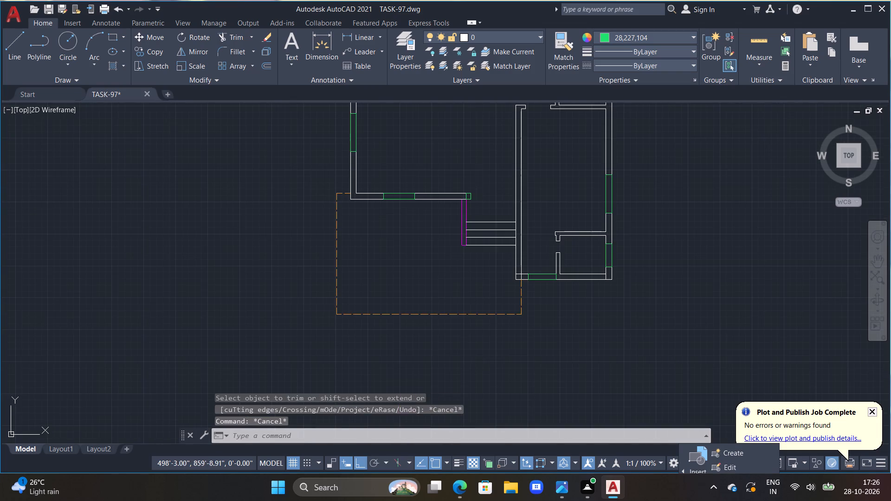
{"action": "middle_click_drag", "start_coordinate": [490, 212], "coordinate": [488, 303]}
{"action": "key", "text": "Escape"}
{"action": "key", "text": "Escape"}
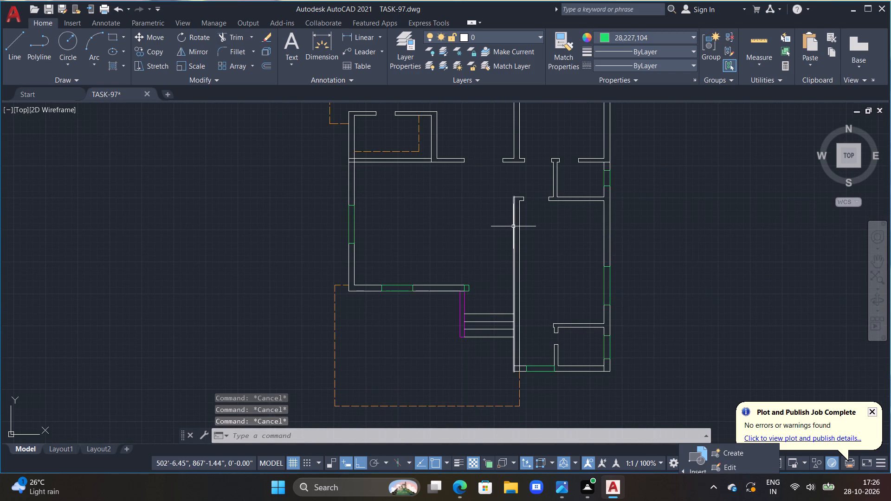
{"action": "key", "text": "Escape"}
{"action": "key", "text": "Escape"}
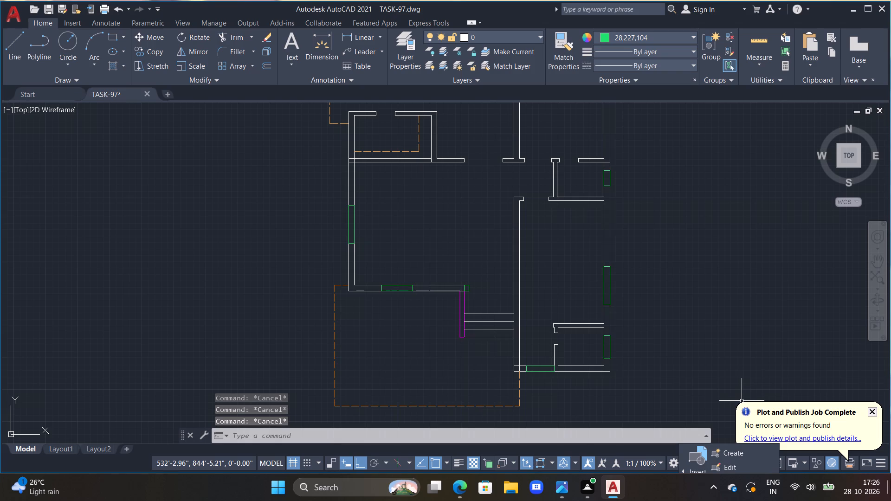
Draw a vertical green line about 3' long across the top wall of the room right of the staircase, near its left corner.
{"action": "middle_click_drag", "start_coordinate": [571, 346], "coordinate": [568, 373]}
{"action": "middle_click_drag", "start_coordinate": [552, 272], "coordinate": [556, 321]}
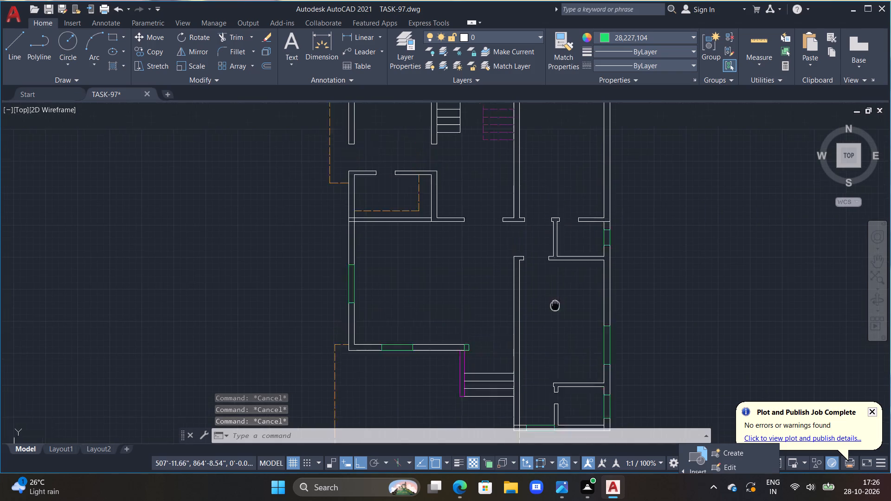
{"action": "middle_click_drag", "start_coordinate": [556, 321], "coordinate": [553, 397]}
{"action": "scroll", "coordinate": [550, 242], "scroll_direction": "up", "scroll_amount": 2}
{"action": "middle_click_drag", "start_coordinate": [538, 244], "coordinate": [551, 427]}
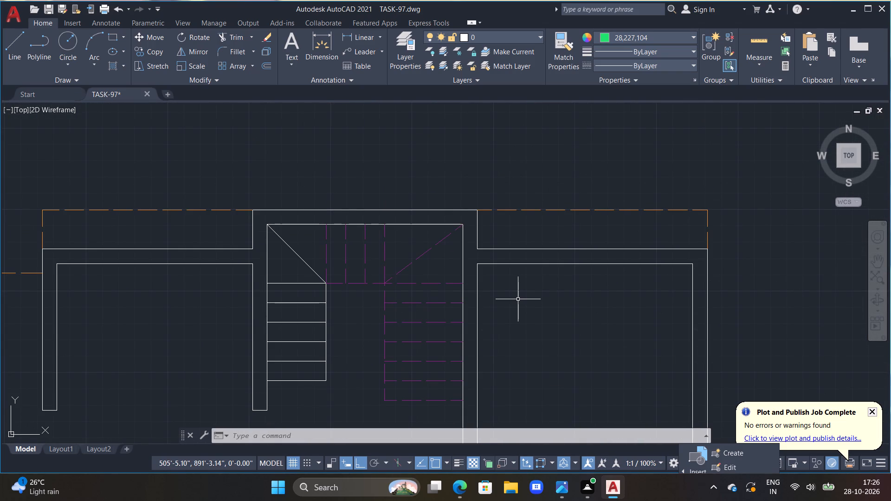
{"action": "key", "text": "Escape"}
{"action": "key", "text": "Escape"}
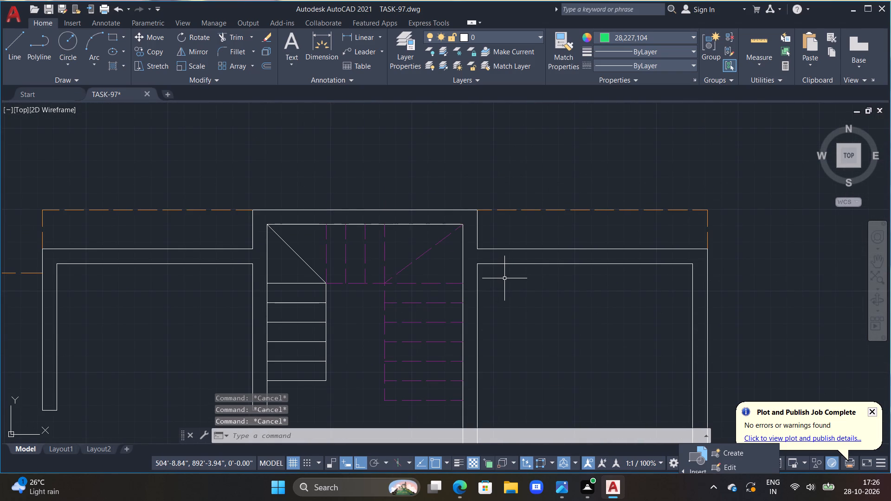
{"action": "type", "text": "L"}
{"action": "key", "text": "space"}
{"action": "left_click_drag", "start_coordinate": [506, 220], "coordinate": [506, 224]}
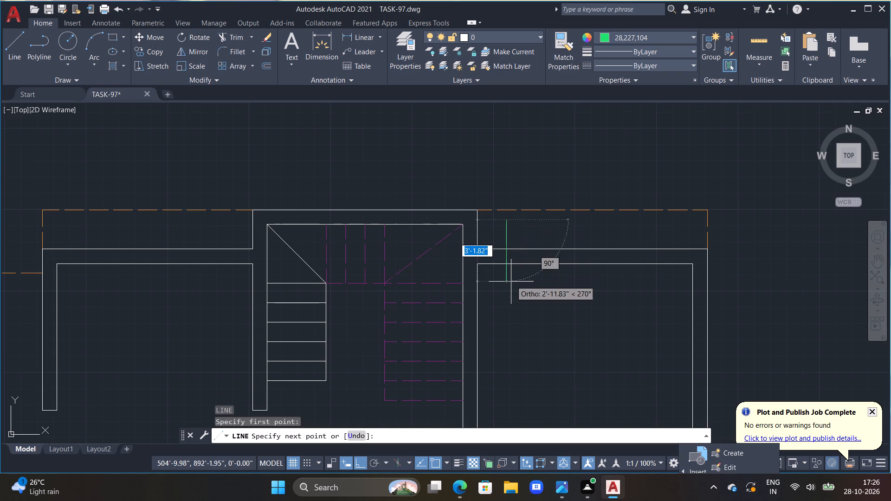
{"action": "left_click", "coordinate": [511, 283]}
{"action": "key", "text": "Escape"}
Trim both overhanging ends of the vertical green line to the top wall right of the staircase.
{"action": "key", "text": "t"}
{"action": "type", "text": "R"}
{"action": "key", "text": "space"}
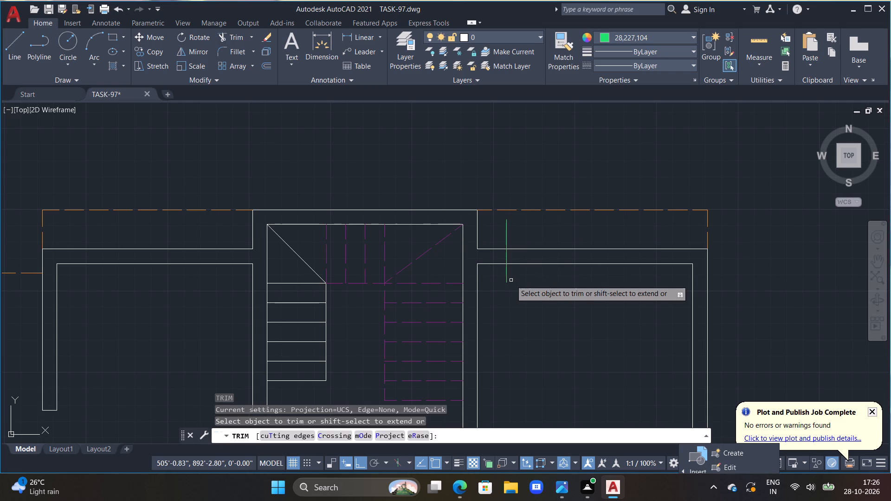
{"action": "double_click", "coordinate": [508, 276]}
{"action": "left_click", "coordinate": [502, 271]}
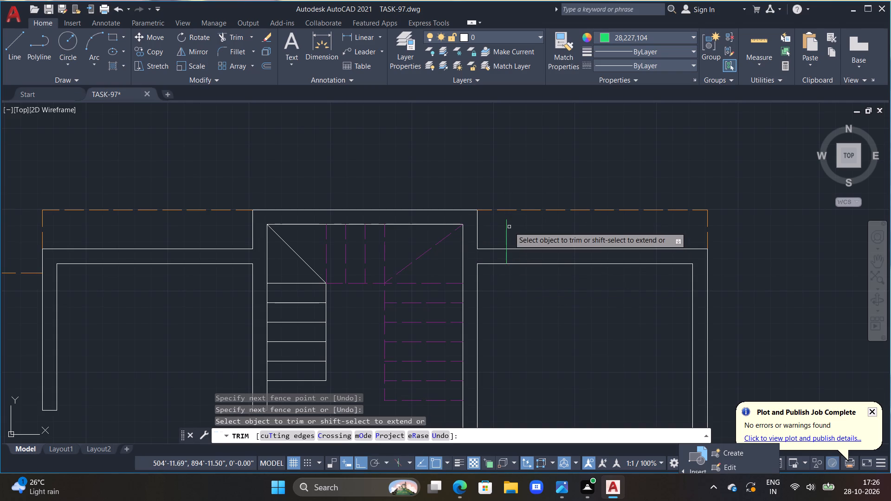
{"action": "left_click", "coordinate": [507, 227]}
{"action": "key", "text": "Escape"}
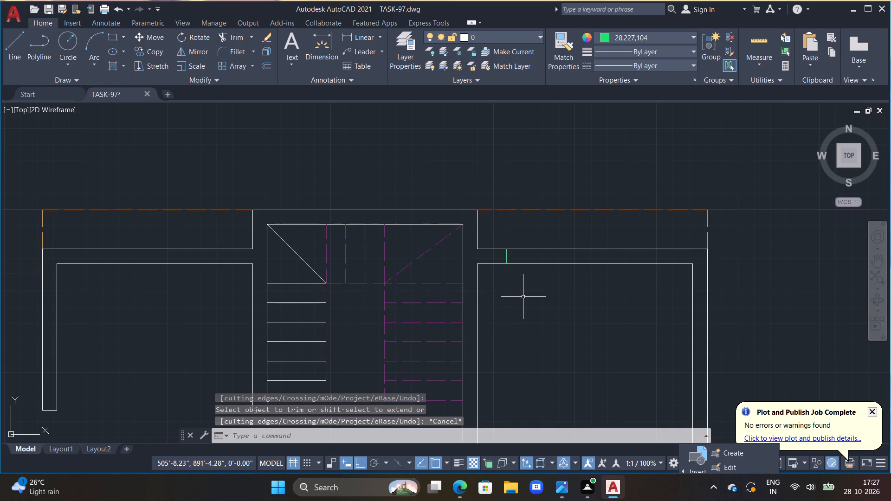
Complete a 3' long green window rectangle of wall thickness, extending right from the trimmed line in the top wall.
{"action": "type", "text": "L"}
{"action": "key", "text": "space"}
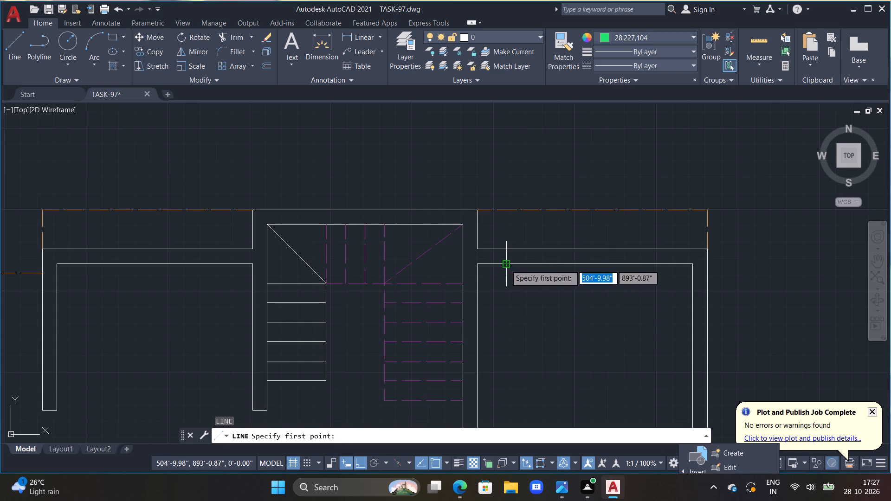
{"action": "left_click", "coordinate": [506, 265]}
{"action": "type", "text": "3'"}
{"action": "key", "text": "Return"}
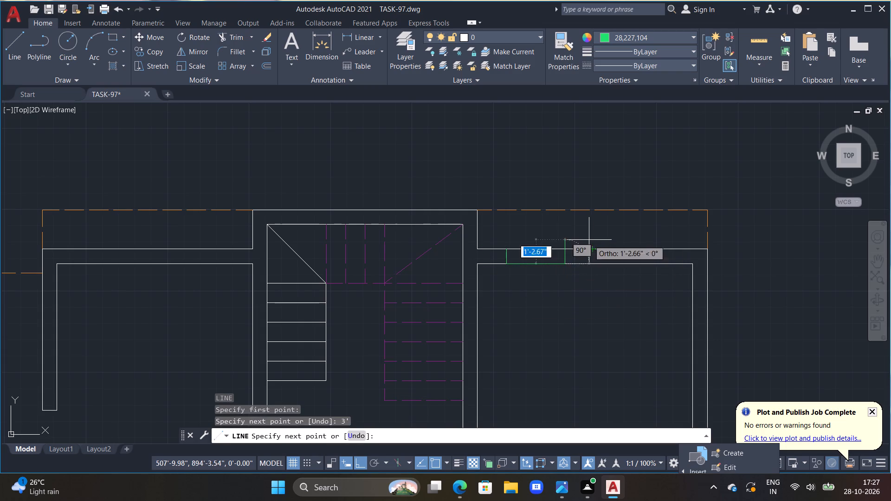
{"action": "scroll", "coordinate": [568, 249], "scroll_direction": "up", "scroll_amount": 4}
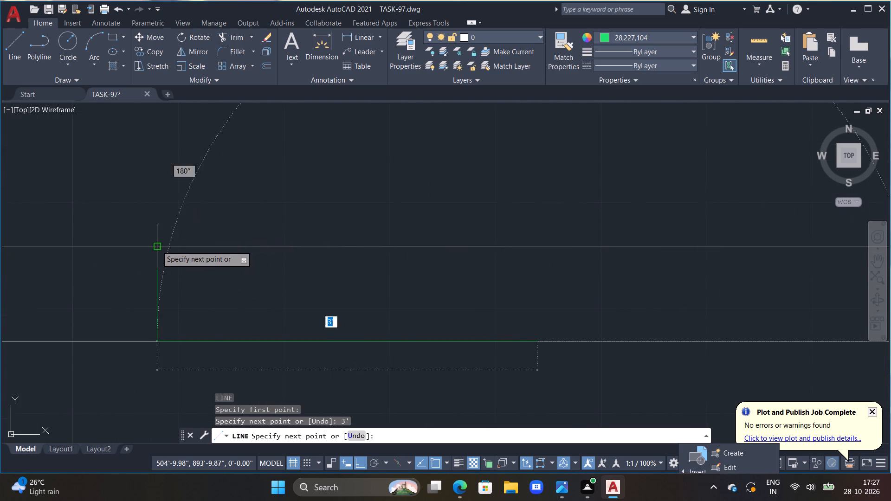
{"action": "left_click", "coordinate": [538, 247]}
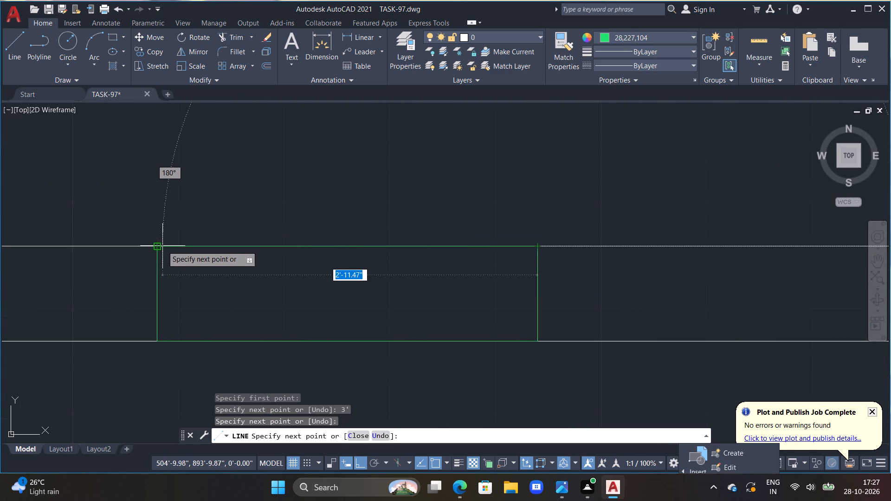
{"action": "left_click", "coordinate": [155, 245]}
{"action": "key", "text": "Escape"}
Draw a vertical green line about 1'-1" long up across the staircase's top wall, near its left inner corner.
{"action": "scroll", "coordinate": [181, 248], "scroll_direction": "down", "scroll_amount": 4}
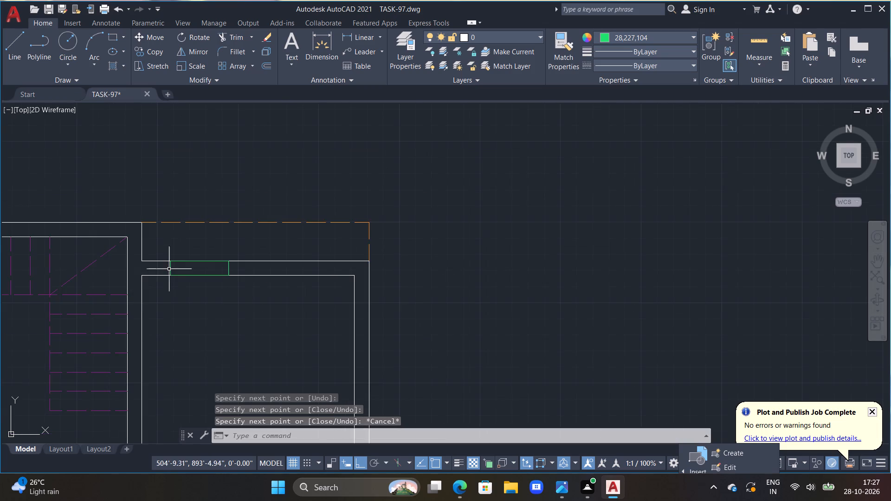
{"action": "middle_click_drag", "start_coordinate": [155, 273], "coordinate": [562, 315]}
{"action": "scroll", "coordinate": [451, 278], "scroll_direction": "up", "scroll_amount": 1}
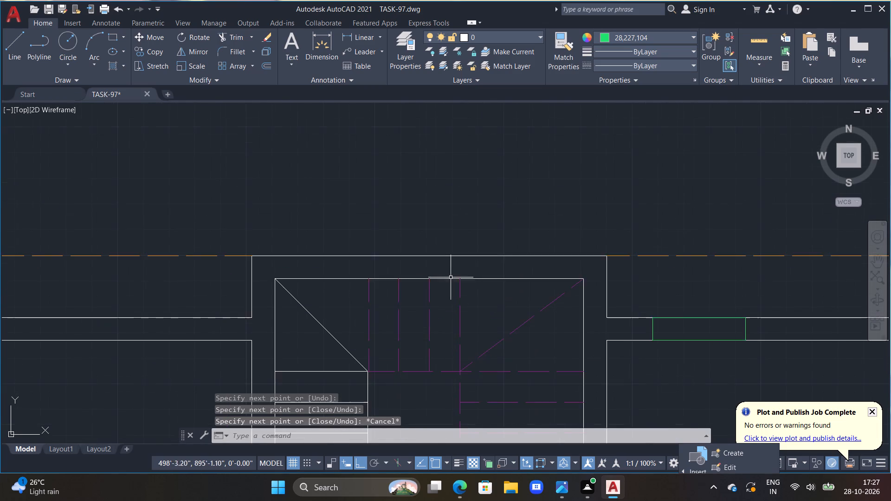
{"action": "scroll", "coordinate": [403, 276], "scroll_direction": "up", "scroll_amount": 1}
{"action": "key", "text": "Escape"}
{"action": "key", "text": "Escape"}
{"action": "key", "text": "Escape"}
{"action": "key", "text": "Escape"}
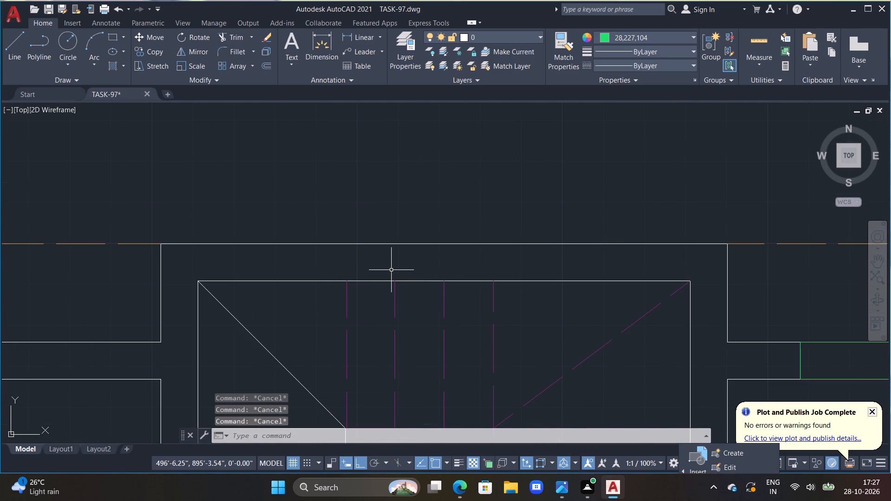
{"action": "type", "text": "L"}
{"action": "key", "text": "space"}
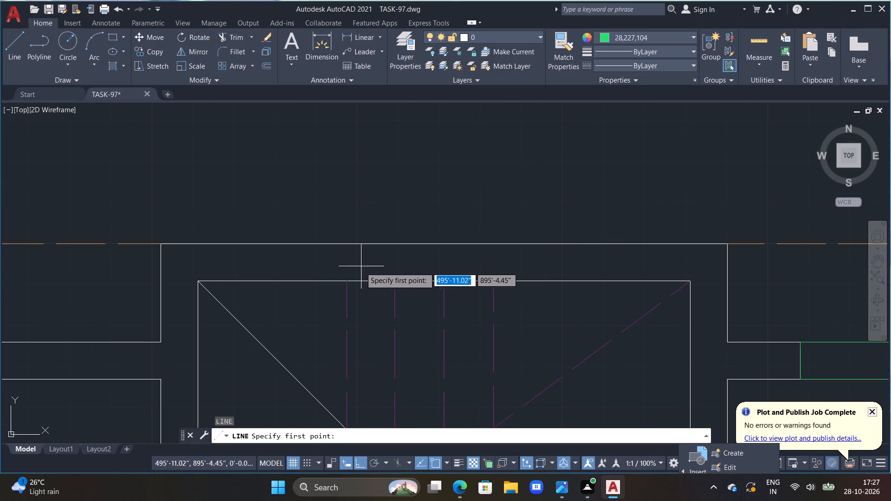
{"action": "left_click", "coordinate": [295, 281]}
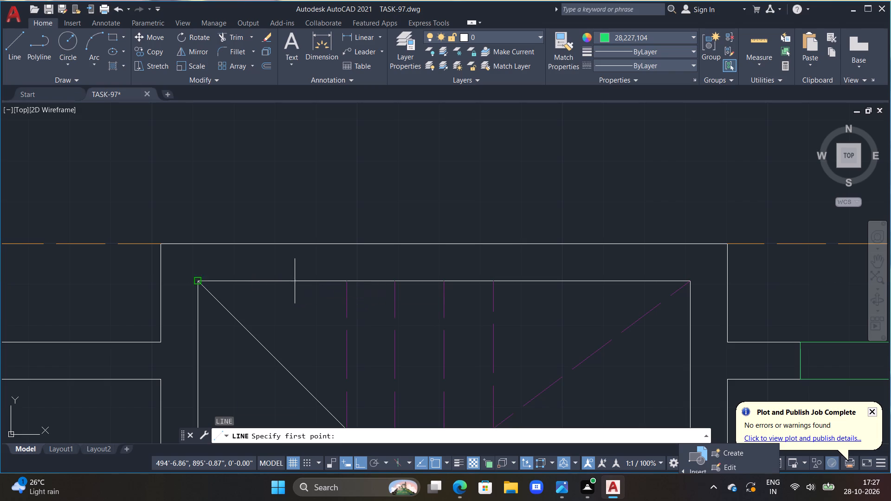
{"action": "left_click", "coordinate": [296, 227]}
{"action": "key", "text": "Escape"}
Trim the vertical green line's end that projects above the staircase's top wall.
{"action": "type", "text": "TR"}
{"action": "key", "text": "space"}
{"action": "left_click", "coordinate": [296, 227]}
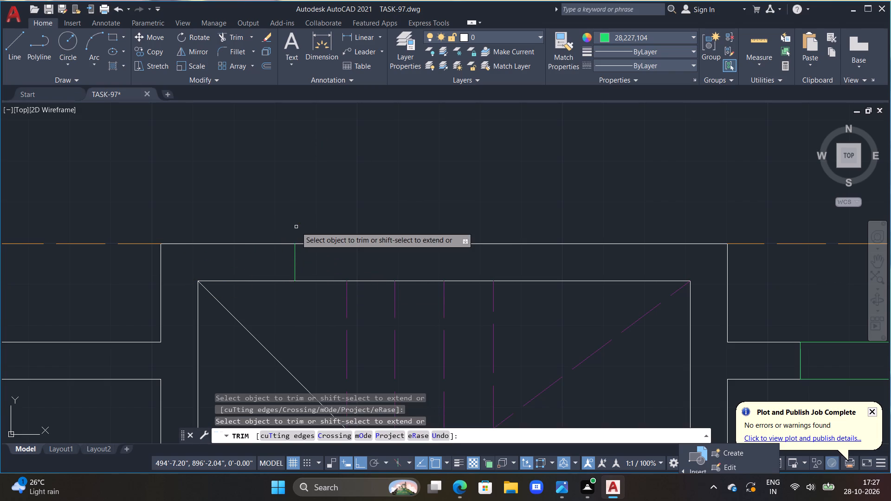
{"action": "key", "text": "Escape"}
From the green line's top end, draw about 5'-4" right along the outer wall face, turning about 1'-5" down across the staircase wall.
{"action": "type", "text": "L"}
{"action": "key", "text": "space"}
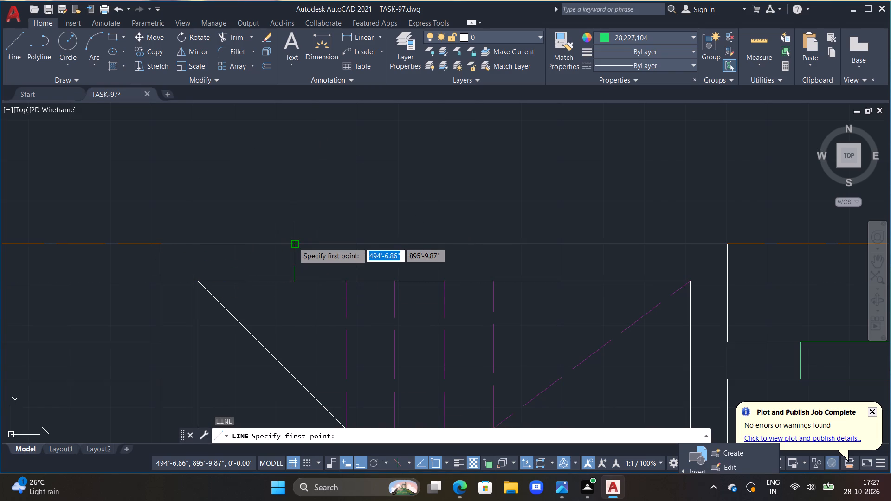
{"action": "double_click", "coordinate": [293, 243]}
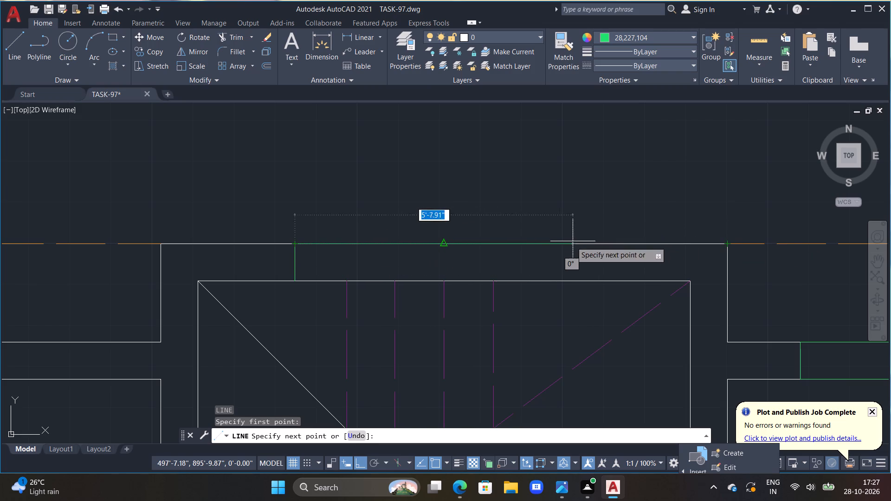
{"action": "double_click", "coordinate": [446, 245]}
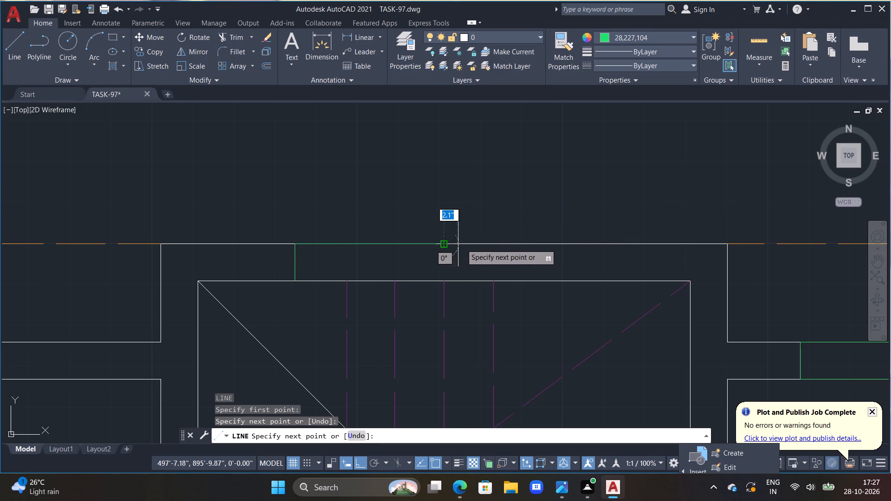
{"action": "left_click", "coordinate": [554, 243]}
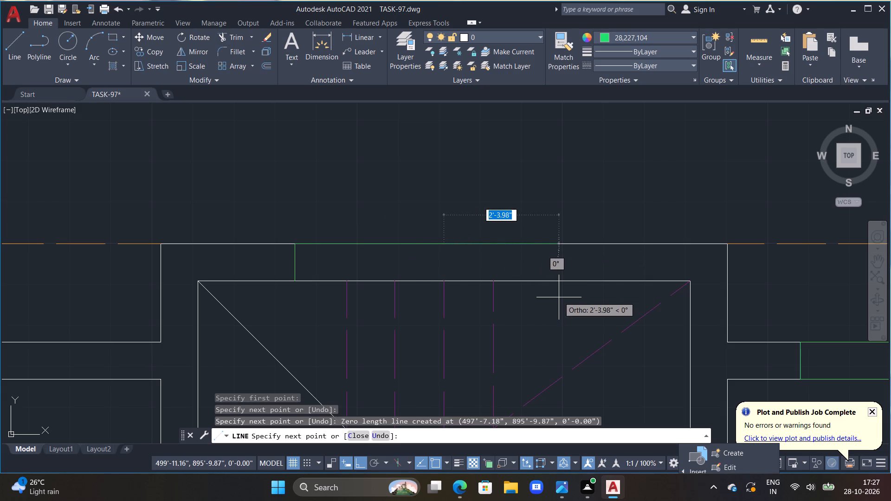
{"action": "left_click", "coordinate": [559, 319]}
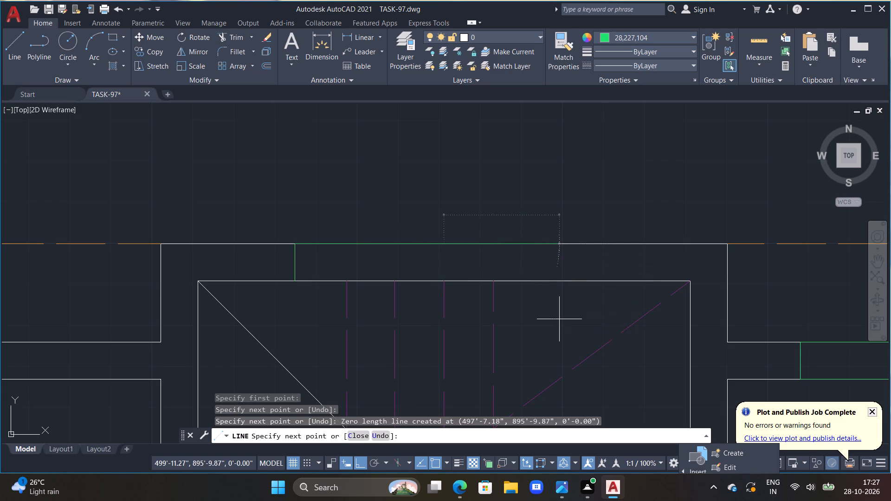
{"action": "left_click", "coordinate": [559, 314]}
{"action": "key", "text": "grave"}
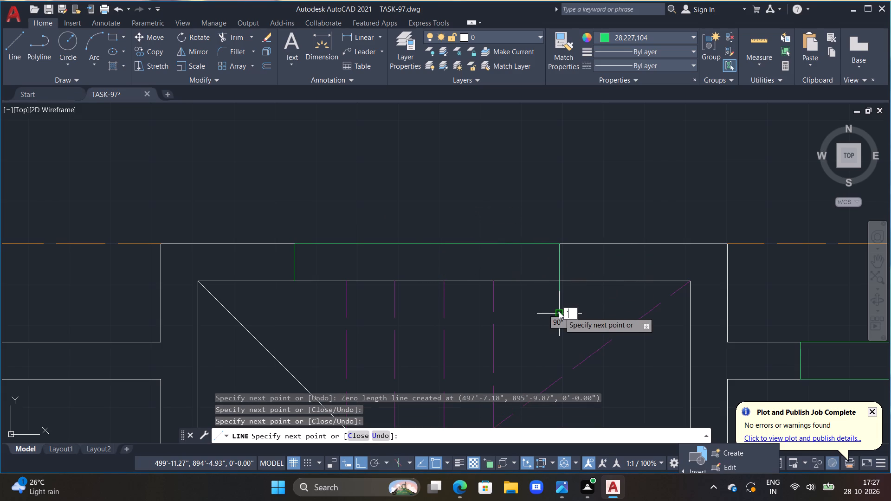
{"action": "key", "text": "t"}
{"action": "type", "text": "R"}
{"action": "key", "text": "space"}
{"action": "key", "text": "Escape"}
{"action": "key", "text": "Escape"}
{"action": "key", "text": "Escape"}
{"action": "key", "text": "Escape"}
{"action": "key", "text": "Escape"}
{"action": "key", "text": "Escape"}
{"action": "key", "text": "Escape"}
{"action": "key", "text": "Escape"}
{"action": "key", "text": "Escape"}
{"action": "key", "text": "Escape"}
{"action": "key", "text": "Escape"}
{"action": "key", "text": "Escape"}
{"action": "key", "text": "Escape"}
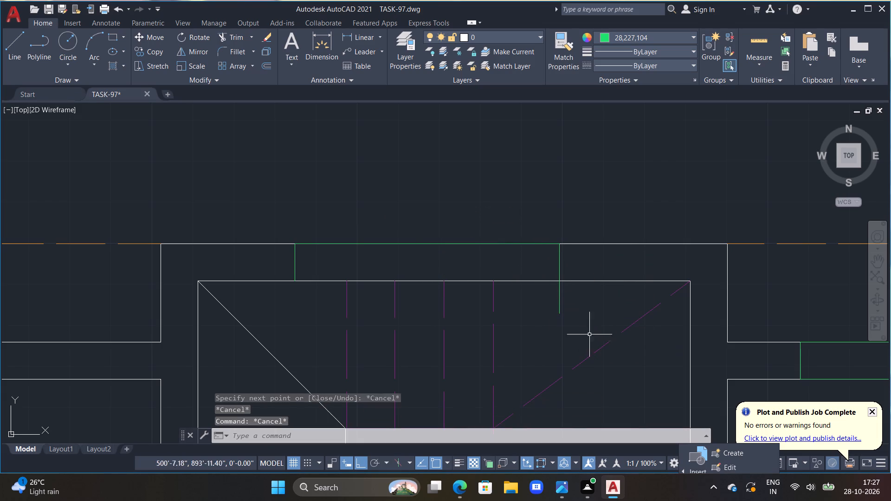
Trim the end of the second vertical green line that projects below the staircase's top wall.
{"action": "type", "text": "TR"}
{"action": "key", "text": "space"}
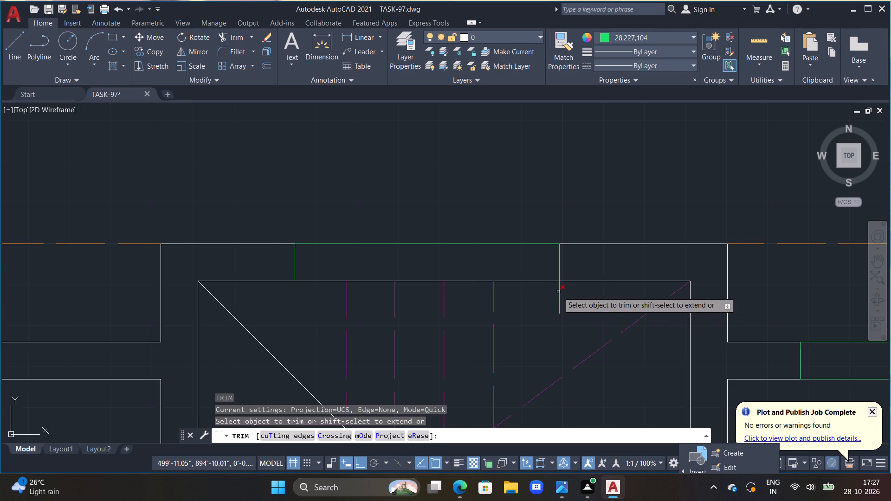
{"action": "left_click", "coordinate": [558, 290]}
{"action": "key", "text": "Escape"}
{"action": "key", "text": "Escape"}
Draw a green line along the staircase wall's inner face between the two vertical lines, closing the window rectangle.
{"action": "type", "text": "L"}
{"action": "key", "text": "space"}
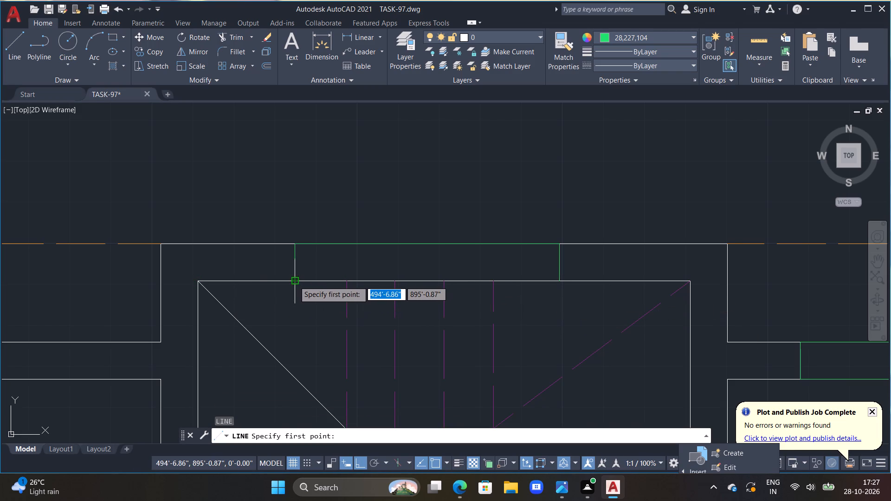
{"action": "left_click_drag", "start_coordinate": [294, 281], "coordinate": [299, 281]}
{"action": "left_click", "coordinate": [563, 282]}
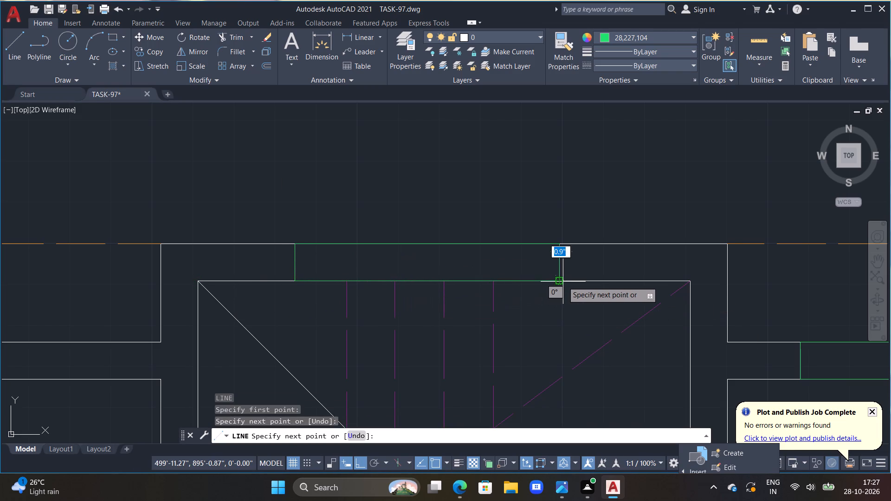
{"action": "key", "text": "Escape"}
Draw a horizontal green line about 2'-10" long across the left wall of the room left of the staircase, in its upper part.
{"action": "scroll", "coordinate": [563, 282], "scroll_direction": "down", "scroll_amount": 2}
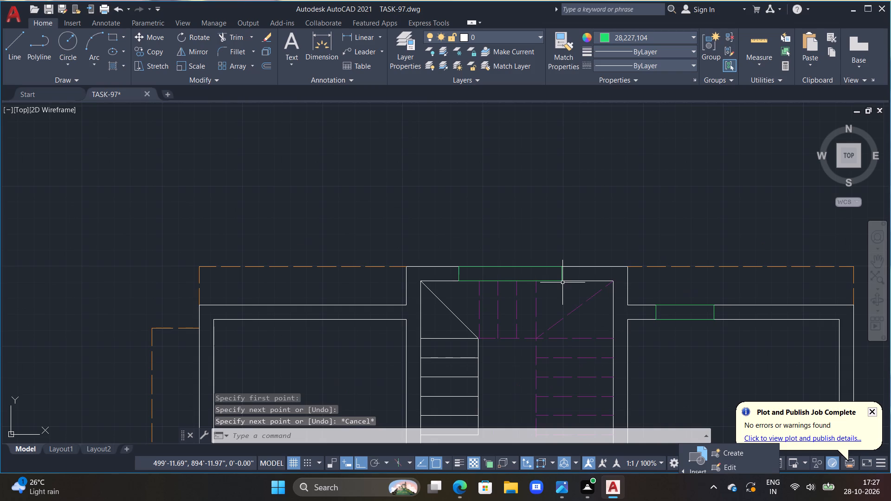
{"action": "scroll", "coordinate": [382, 365], "scroll_direction": "down", "scroll_amount": 1}
{"action": "middle_click_drag", "start_coordinate": [342, 353], "coordinate": [408, 210]}
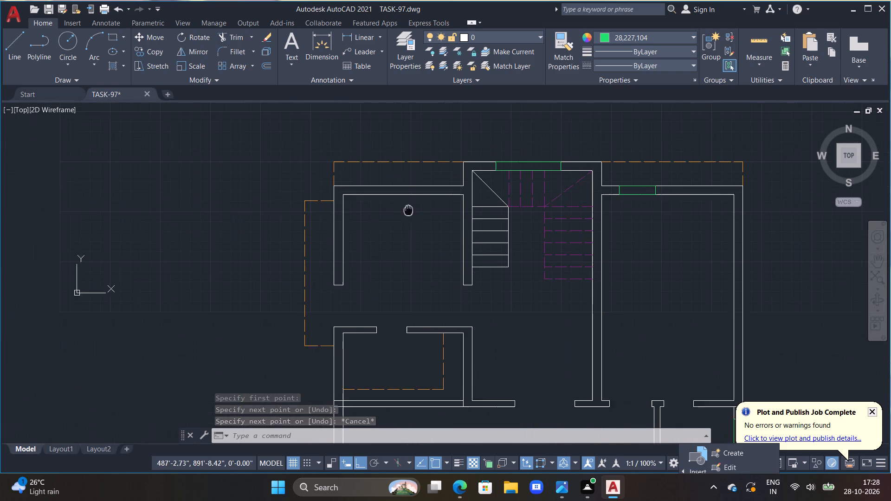
{"action": "middle_click_drag", "start_coordinate": [408, 210], "coordinate": [409, 209]}
{"action": "middle_click_drag", "start_coordinate": [366, 268], "coordinate": [390, 324]}
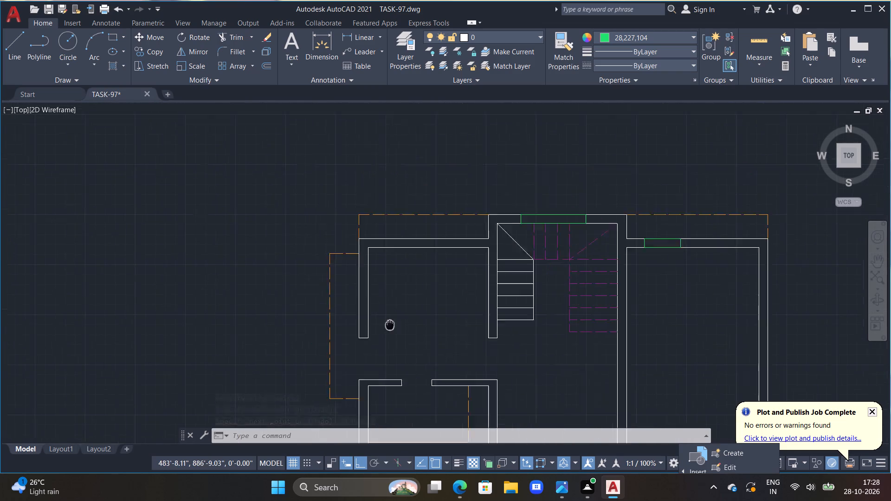
{"action": "middle_click_drag", "start_coordinate": [390, 324], "coordinate": [395, 336]}
{"action": "scroll", "coordinate": [383, 302], "scroll_direction": "up", "scroll_amount": 2}
{"action": "middle_click_drag", "start_coordinate": [387, 307], "coordinate": [446, 363]}
{"action": "type", "text": "L"}
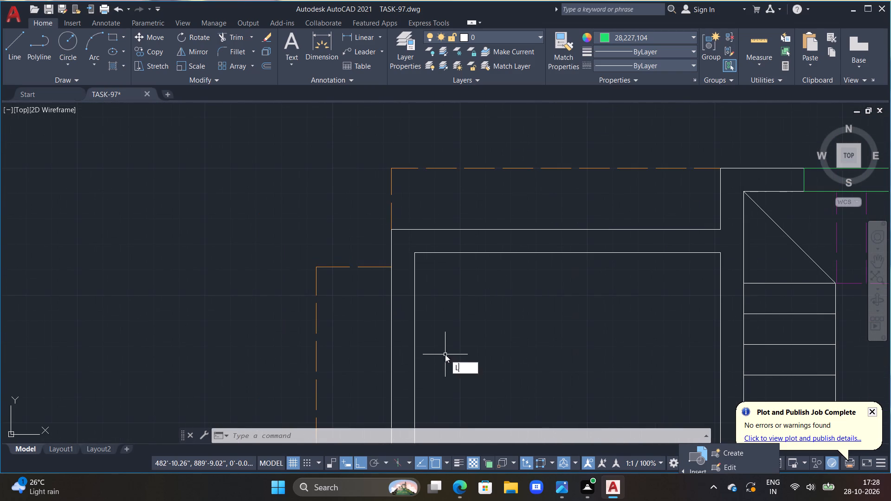
{"action": "key", "text": "space"}
{"action": "middle_click_drag", "start_coordinate": [444, 343], "coordinate": [442, 250]}
{"action": "left_click_drag", "start_coordinate": [376, 238], "coordinate": [420, 230]}
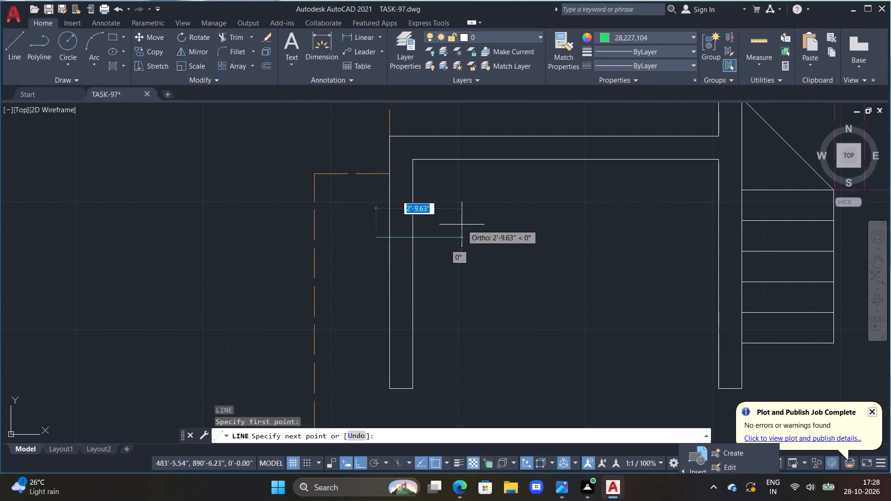
{"action": "left_click", "coordinate": [462, 225]}
{"action": "key", "text": "Escape"}
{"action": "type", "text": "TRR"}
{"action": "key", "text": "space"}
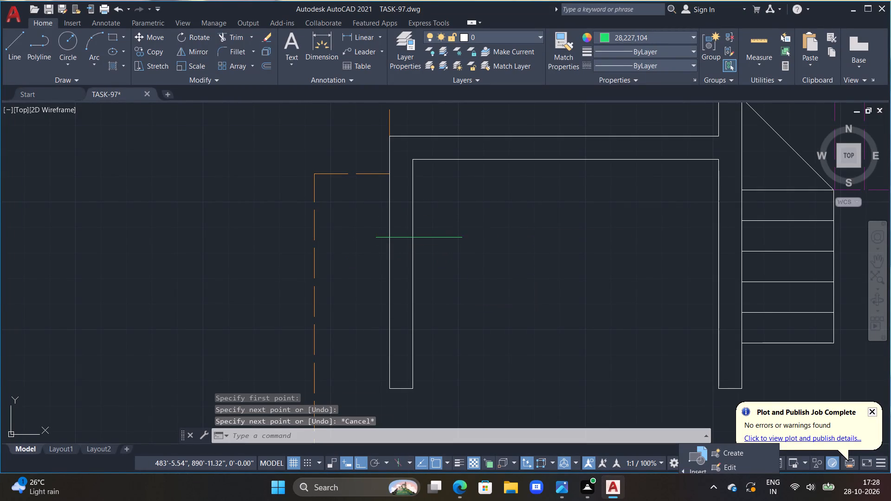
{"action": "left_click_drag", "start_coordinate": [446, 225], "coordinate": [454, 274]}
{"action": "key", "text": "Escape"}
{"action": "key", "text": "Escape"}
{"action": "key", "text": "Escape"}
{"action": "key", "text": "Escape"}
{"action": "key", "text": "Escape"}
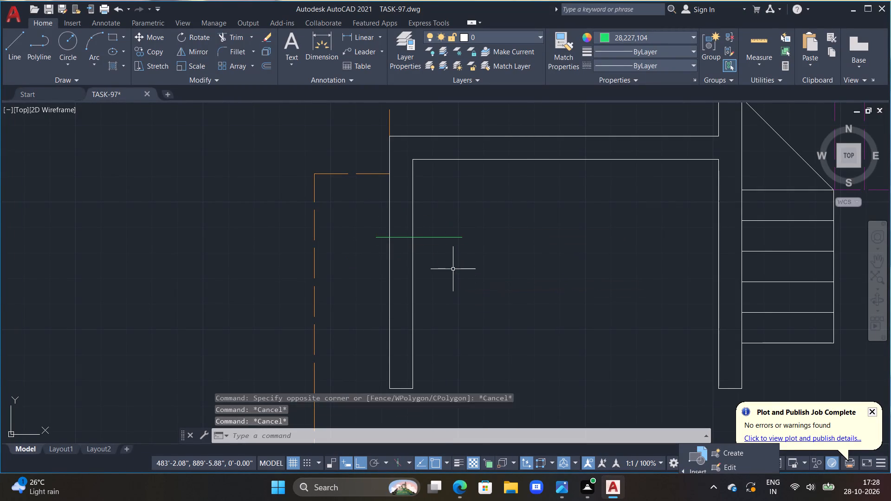
Trim both overhanging ends of the horizontal green line to the left wall's faces.
{"action": "type", "text": "TR"}
{"action": "key", "text": "space"}
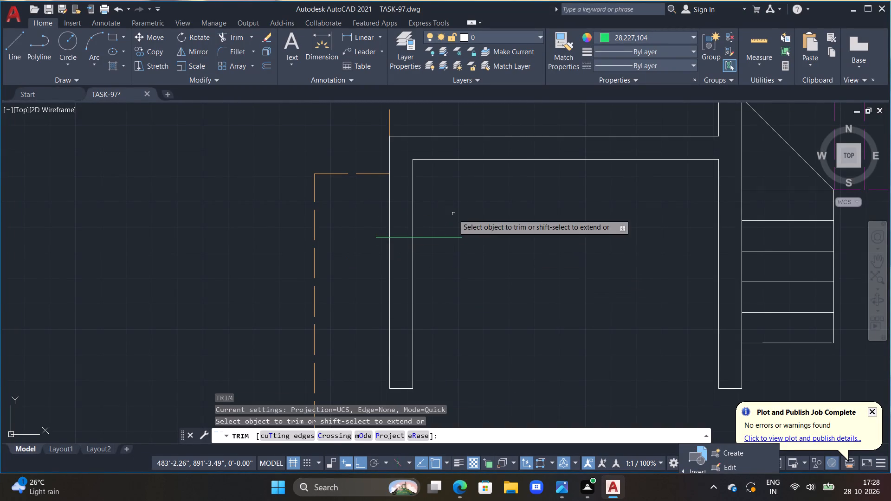
{"action": "left_click_drag", "start_coordinate": [449, 218], "coordinate": [442, 278]}
{"action": "left_click", "coordinate": [381, 238]}
{"action": "key", "text": "Escape"}
{"action": "key", "text": "Escape"}
{"action": "key", "text": "Escape"}
{"action": "key", "text": "Escape"}
{"action": "key", "text": "Escape"}
{"action": "key", "text": "Escape"}
{"action": "key", "text": "Escape"}
{"action": "key", "text": "Escape"}
{"action": "key", "text": "Escape"}
{"action": "key", "text": "Escape"}
{"action": "key", "text": "Escape"}
{"action": "key", "text": "Escape"}
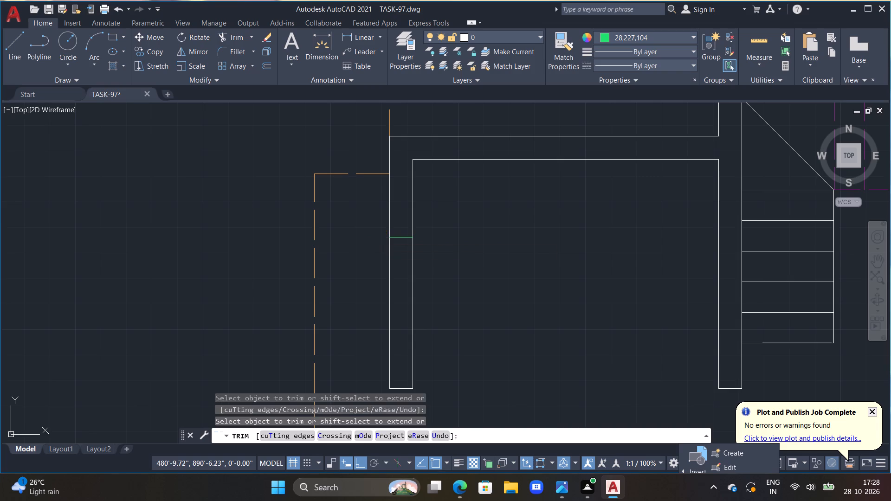
Complete a 3' long green window rectangle of wall thickness, extending down from the trimmed line in the left wall.
{"action": "type", "text": "L"}
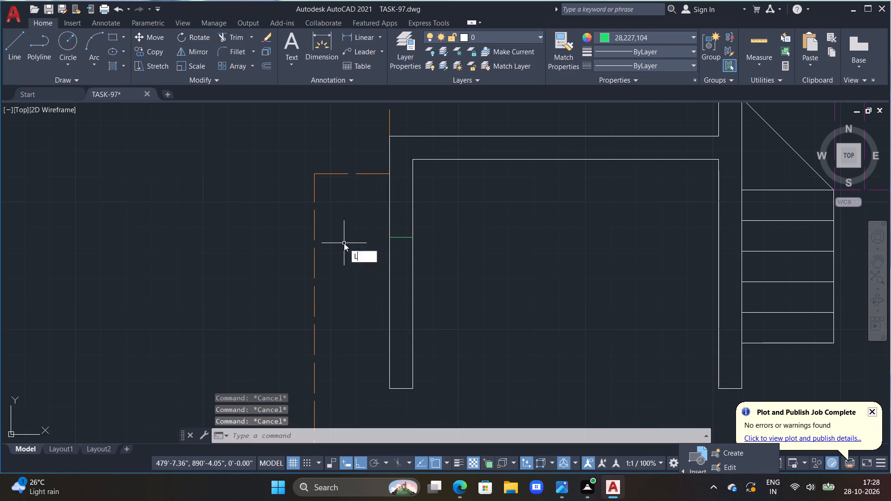
{"action": "key", "text": "space"}
{"action": "double_click", "coordinate": [389, 238]}
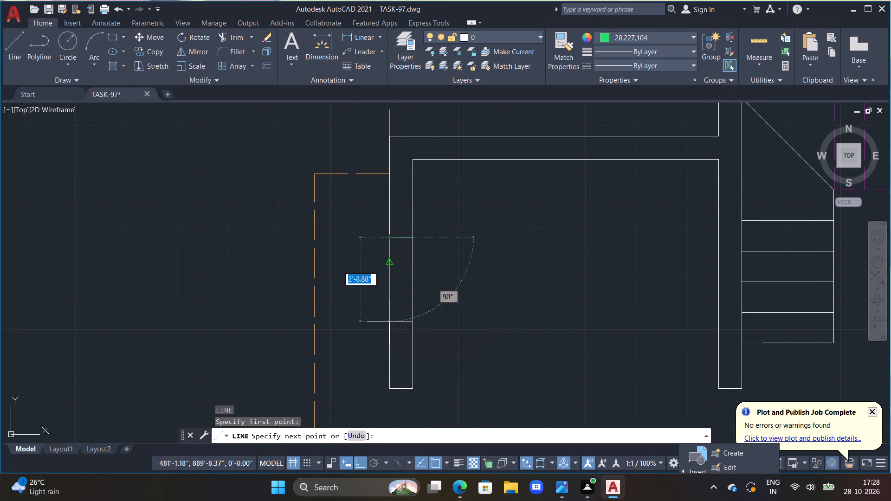
{"action": "type", "text": "3'"}
{"action": "key", "text": "Return"}
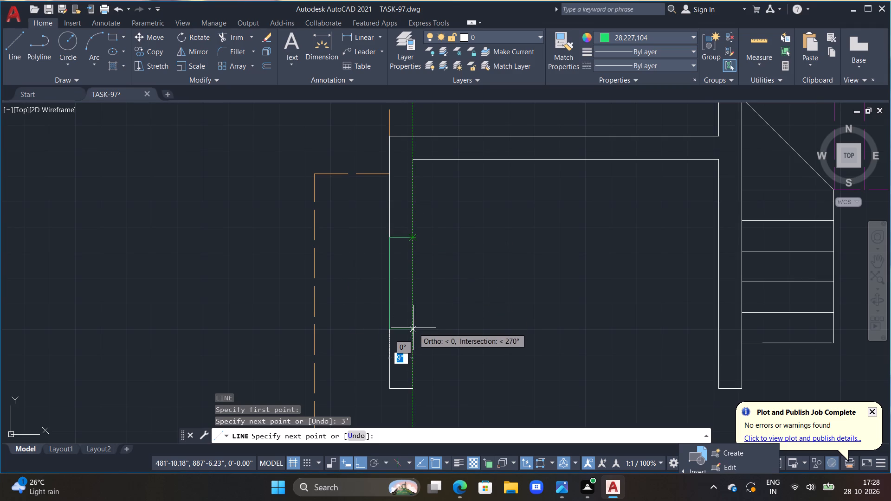
{"action": "left_click", "coordinate": [413, 329]}
{"action": "left_click", "coordinate": [413, 242]}
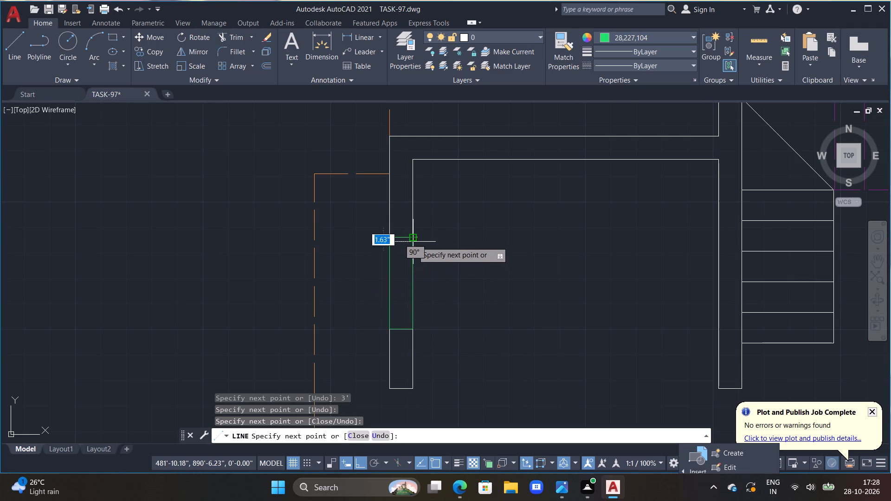
{"action": "key", "text": "Escape"}
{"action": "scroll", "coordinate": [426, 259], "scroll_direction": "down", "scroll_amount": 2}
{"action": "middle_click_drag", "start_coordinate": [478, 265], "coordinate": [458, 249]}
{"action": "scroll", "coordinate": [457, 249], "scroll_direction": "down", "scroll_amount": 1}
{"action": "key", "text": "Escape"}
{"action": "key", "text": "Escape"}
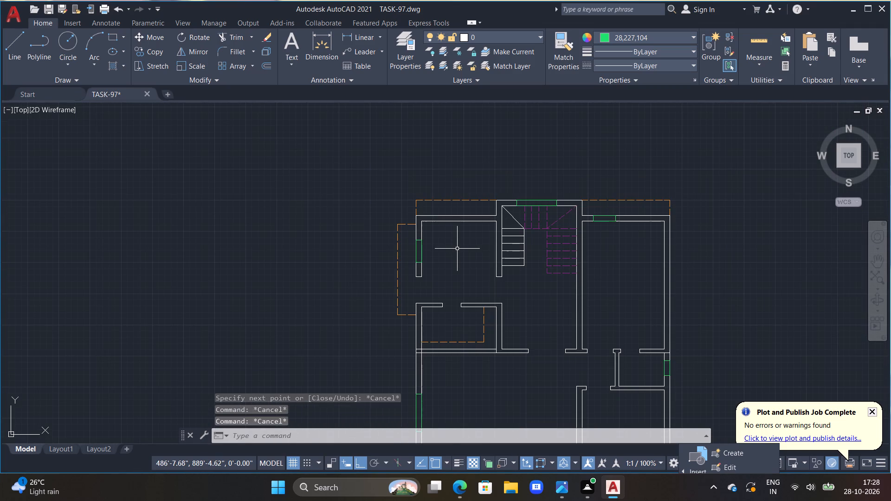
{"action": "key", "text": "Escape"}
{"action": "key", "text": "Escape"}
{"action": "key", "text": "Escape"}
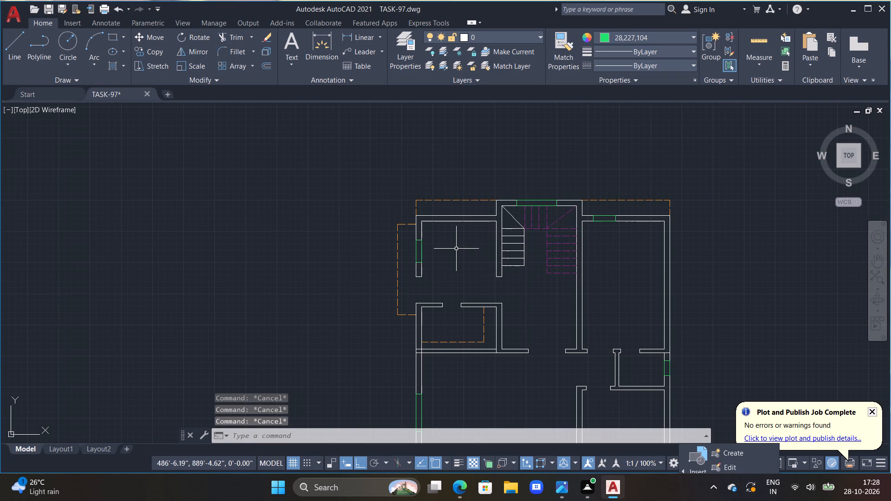
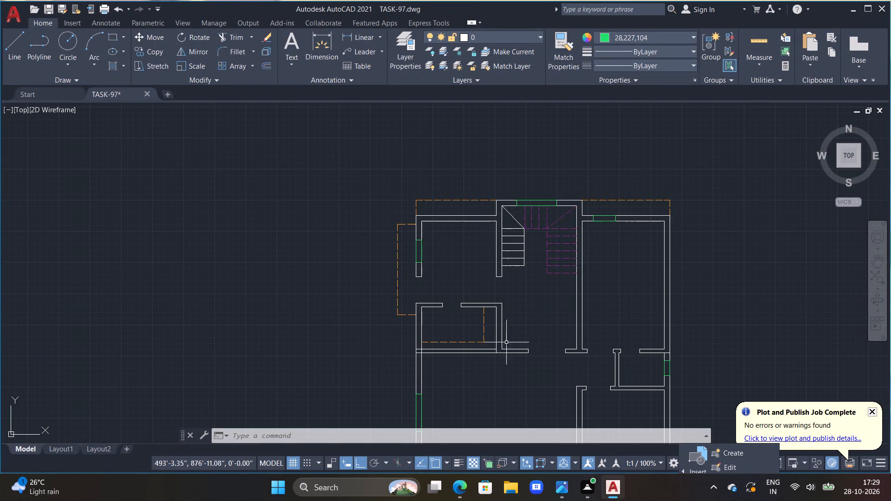
Look over the green windows around the plan and the short green piece at the wall end beside the lower steps.
{"action": "middle_click_drag", "start_coordinate": [480, 352], "coordinate": [422, 246]}
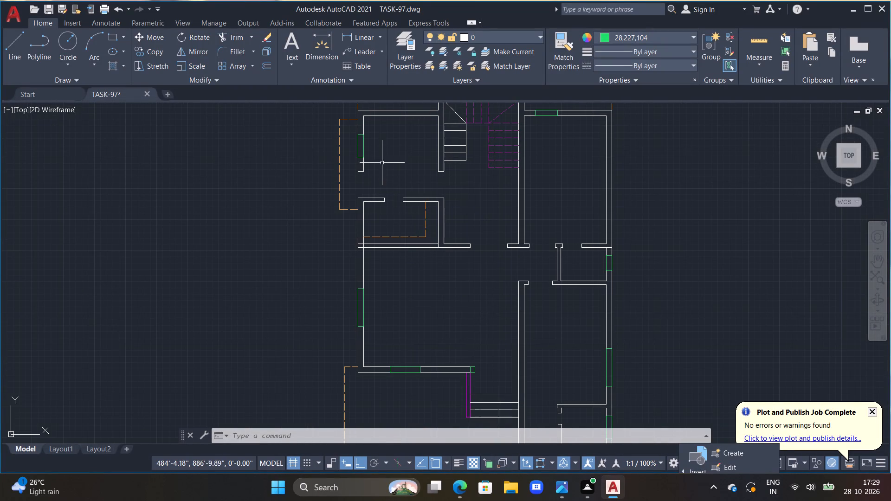
{"action": "middle_click_drag", "start_coordinate": [382, 173], "coordinate": [374, 234]}
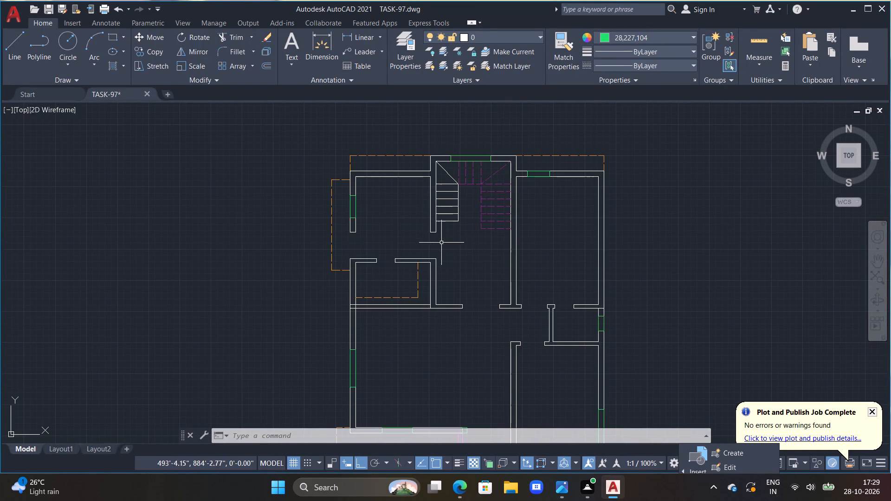
{"action": "middle_click_drag", "start_coordinate": [473, 315], "coordinate": [451, 250]}
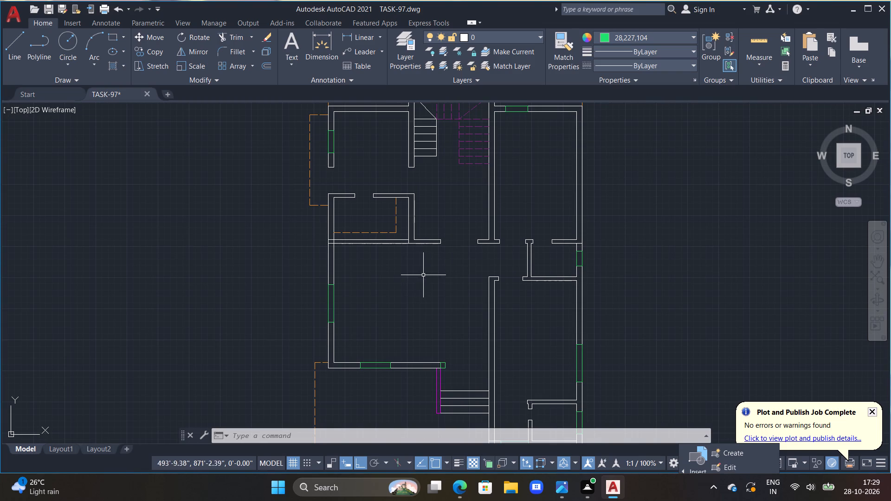
{"action": "middle_click_drag", "start_coordinate": [444, 310], "coordinate": [420, 211]}
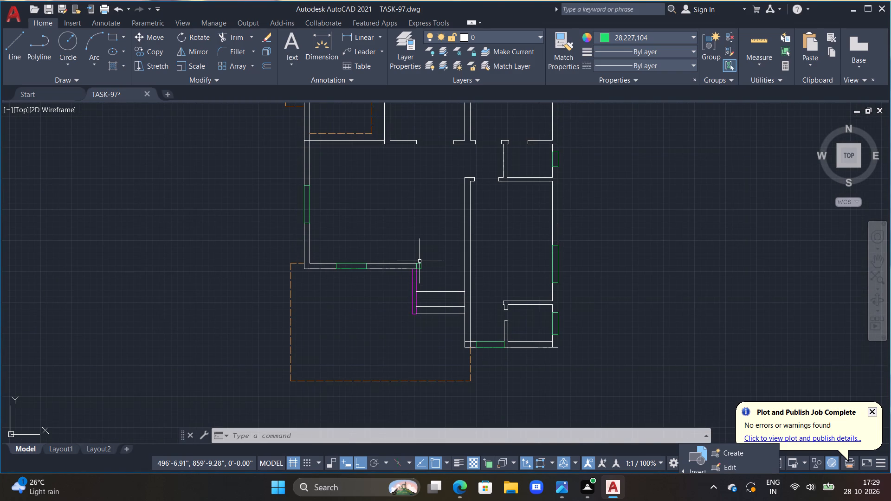
{"action": "scroll", "coordinate": [420, 261], "scroll_direction": "up", "scroll_amount": 1}
{"action": "scroll", "coordinate": [420, 261], "scroll_direction": "down", "scroll_amount": 1}
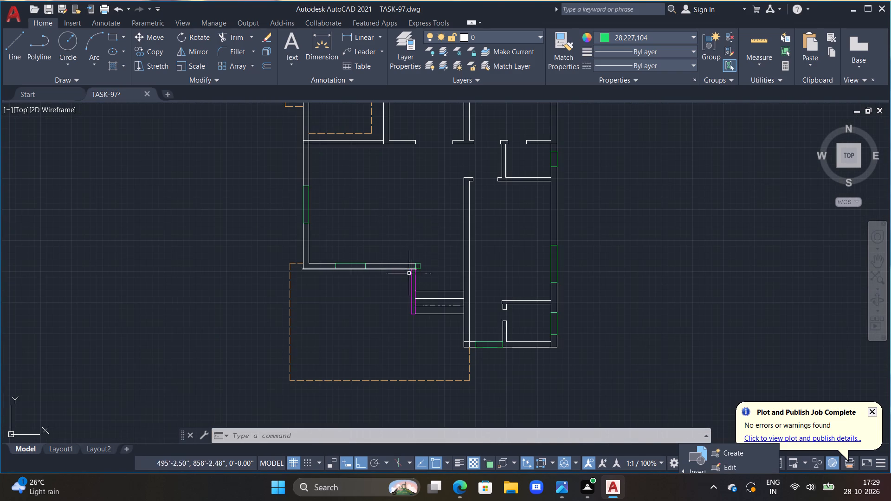
{"action": "scroll", "coordinate": [415, 256], "scroll_direction": "up", "scroll_amount": 4}
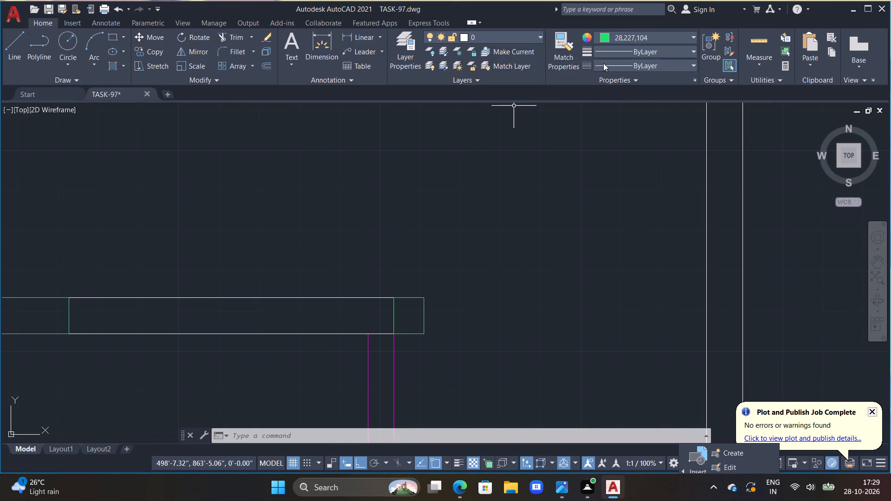
{"action": "scroll", "coordinate": [381, 223], "scroll_direction": "down", "scroll_amount": 3}
Offset the upper line of the window in the large left room's bottom wall downward twice by 3" to form two pane lines.
{"action": "key", "text": "Escape"}
{"action": "key", "text": "Escape"}
{"action": "key", "text": "Escape"}
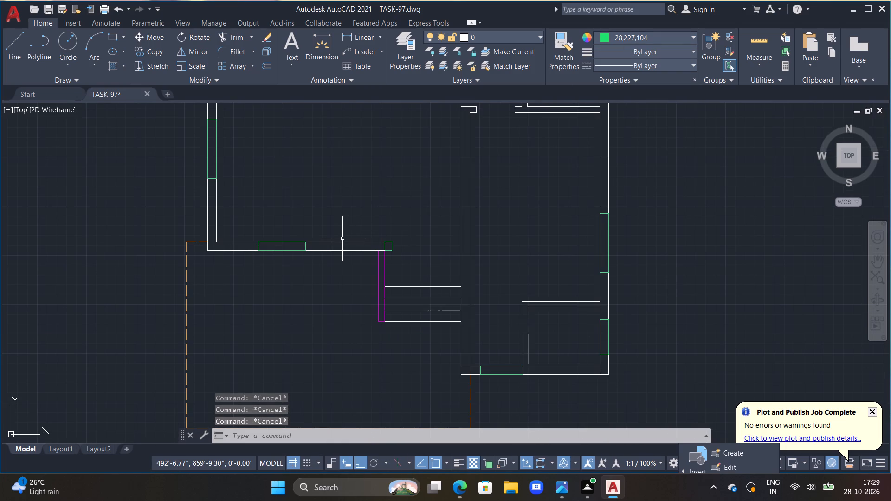
{"action": "type", "text": "OFF"}
{"action": "key", "text": "space"}
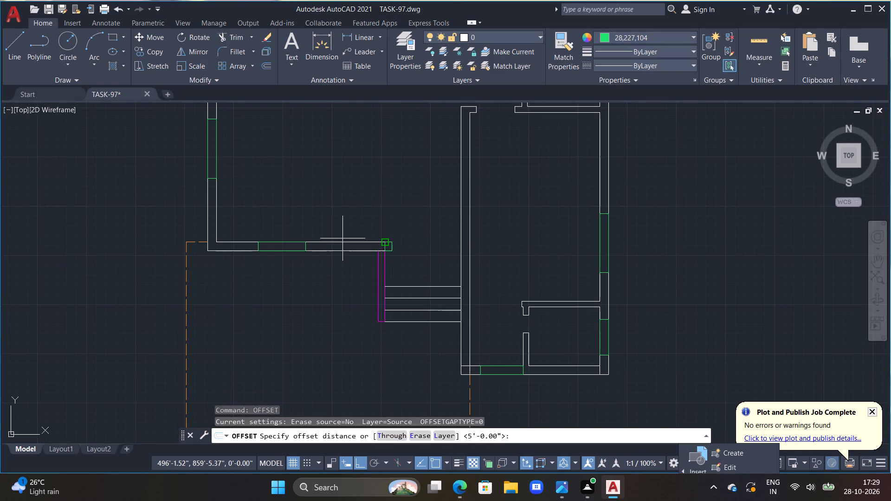
{"action": "type", "text": "3\""}
{"action": "key", "text": "Return"}
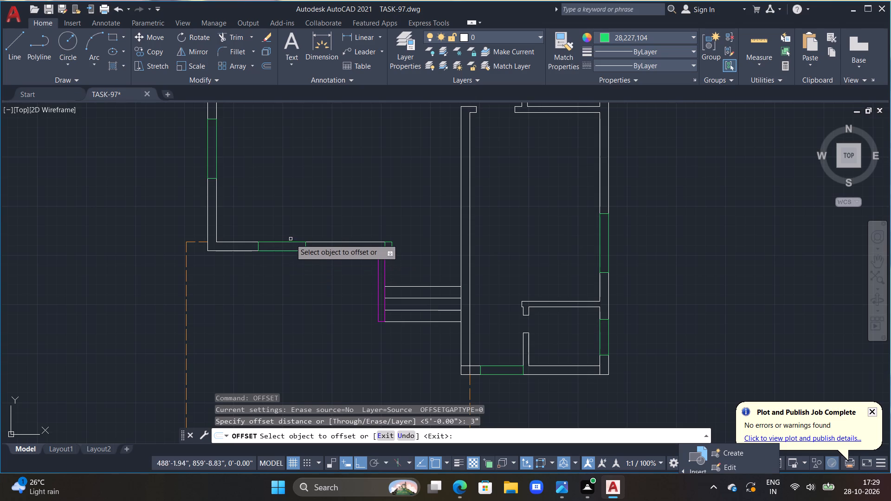
{"action": "left_click", "coordinate": [286, 242]}
{"action": "double_click", "coordinate": [280, 270]}
{"action": "left_click_drag", "start_coordinate": [281, 246], "coordinate": [280, 253]}
{"action": "left_click", "coordinate": [277, 283]}
Add two pane lines at 3" offsets inside the window in the plan's lowest wall, right of the lower steps.
{"action": "left_click_drag", "start_coordinate": [497, 366], "coordinate": [498, 398]}
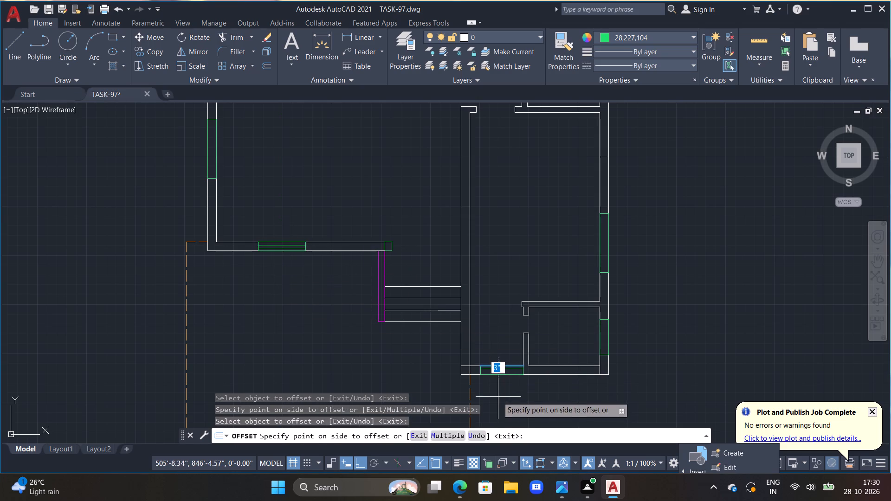
{"action": "left_click", "coordinate": [498, 397]}
{"action": "left_click_drag", "start_coordinate": [494, 369], "coordinate": [494, 375]}
{"action": "double_click", "coordinate": [497, 387]}
Offset both segments of the inner window line twice by 3" in the lower-right small room's right wall, forming two full-length pane lines.
{"action": "scroll", "coordinate": [508, 373], "scroll_direction": "up", "scroll_amount": 2}
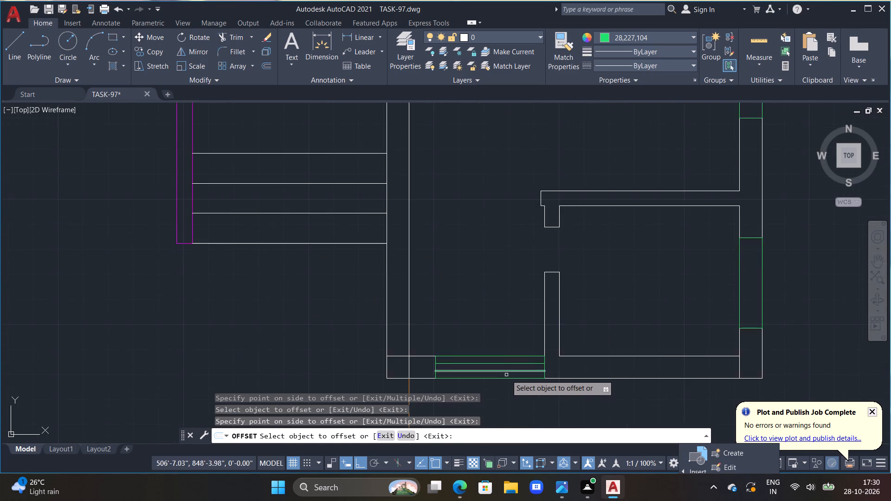
{"action": "scroll", "coordinate": [507, 374], "scroll_direction": "up", "scroll_amount": 1}
{"action": "middle_click_drag", "start_coordinate": [504, 278], "coordinate": [167, 211]}
{"action": "scroll", "coordinate": [541, 250], "scroll_direction": "down", "scroll_amount": 1}
{"action": "middle_click_drag", "start_coordinate": [554, 234], "coordinate": [555, 244]}
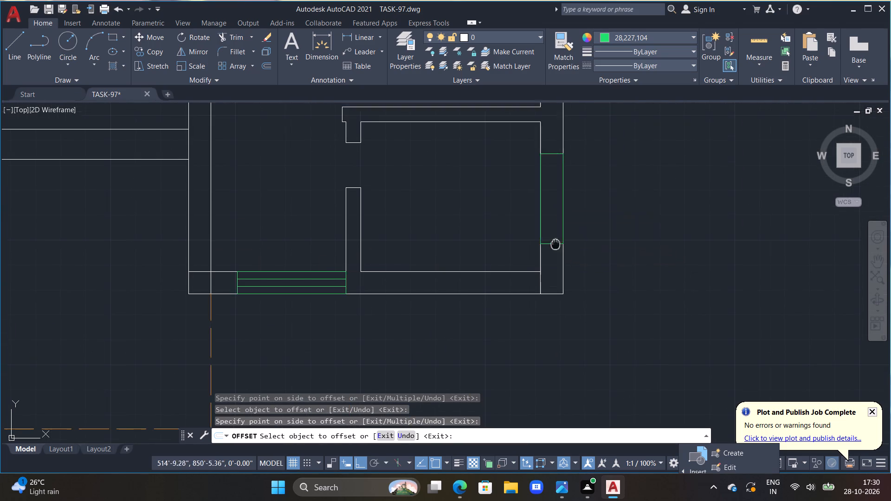
{"action": "middle_click_drag", "start_coordinate": [555, 244], "coordinate": [555, 283]}
{"action": "left_click", "coordinate": [537, 252]}
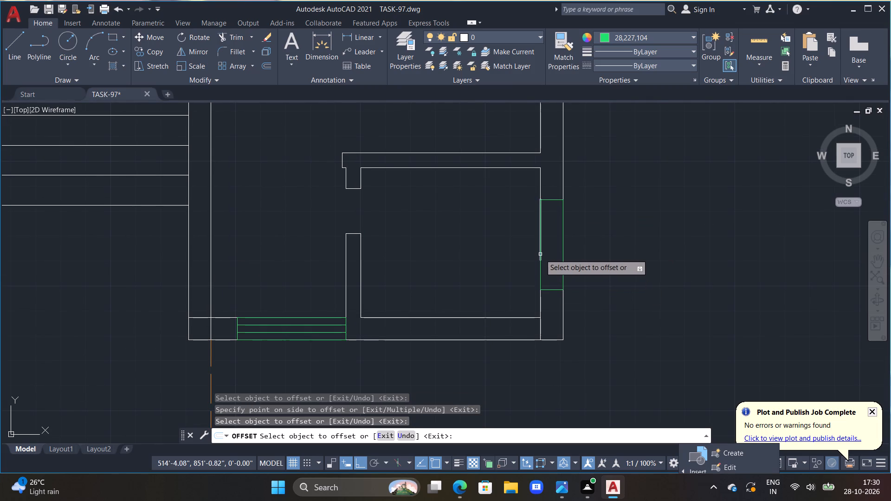
{"action": "double_click", "coordinate": [540, 254]}
{"action": "left_click", "coordinate": [552, 266]}
{"action": "left_click", "coordinate": [549, 259]}
{"action": "left_click", "coordinate": [562, 263]}
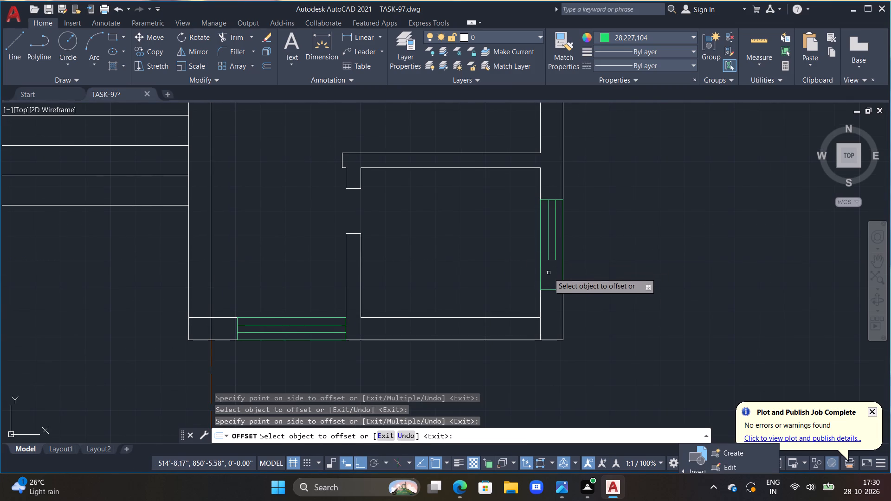
{"action": "left_click", "coordinate": [541, 273]}
{"action": "left_click", "coordinate": [547, 276]}
{"action": "double_click", "coordinate": [547, 277]}
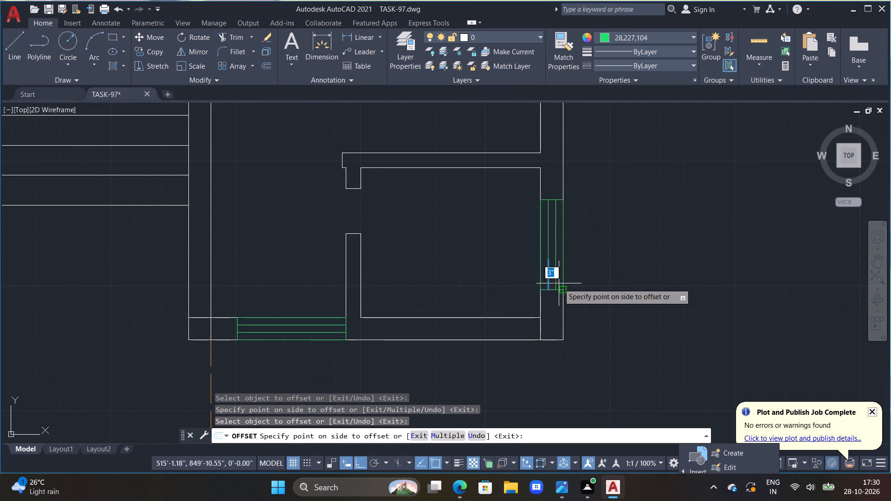
{"action": "left_click", "coordinate": [559, 283]}
Offset both face lines of the long window in the right wall above that small room inward by 3" to form pane lines.
{"action": "scroll", "coordinate": [590, 226], "scroll_direction": "down", "scroll_amount": 2}
{"action": "middle_click_drag", "start_coordinate": [601, 192], "coordinate": [639, 310]}
{"action": "scroll", "coordinate": [620, 276], "scroll_direction": "up", "scroll_amount": 1}
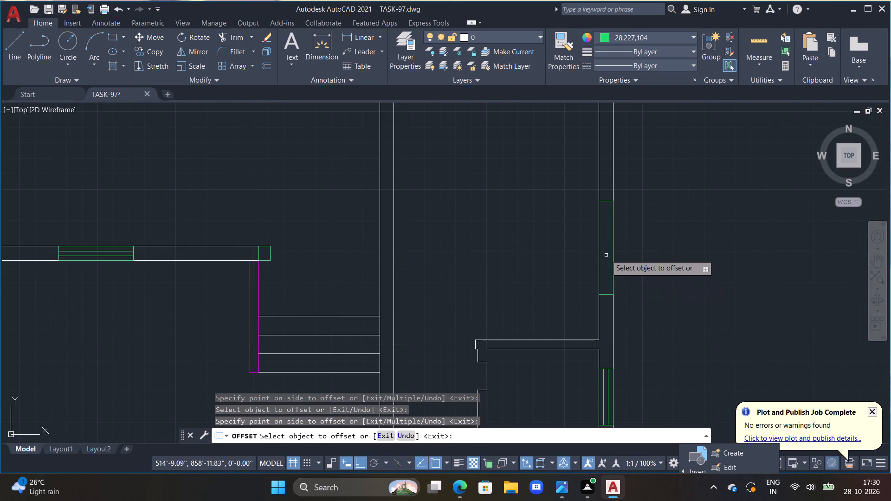
{"action": "left_click", "coordinate": [611, 260]}
{"action": "double_click", "coordinate": [613, 263]}
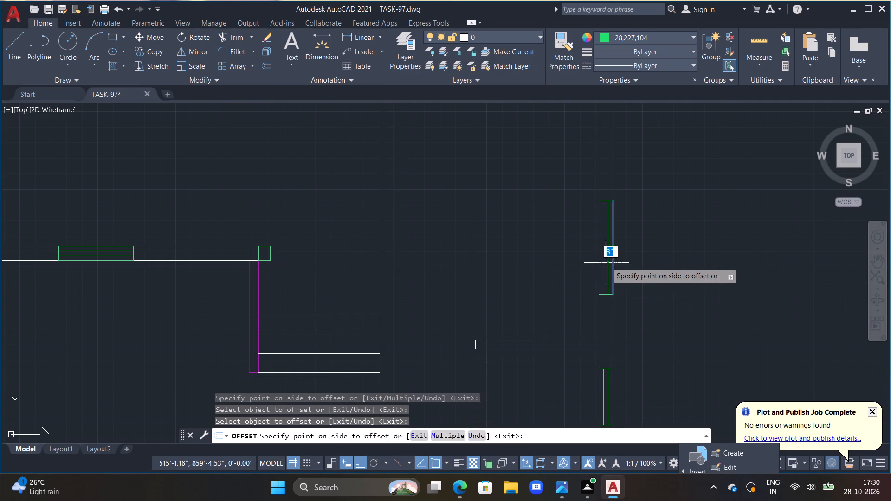
{"action": "left_click", "coordinate": [603, 262]}
{"action": "left_click", "coordinate": [606, 265]}
{"action": "left_click", "coordinate": [597, 265]}
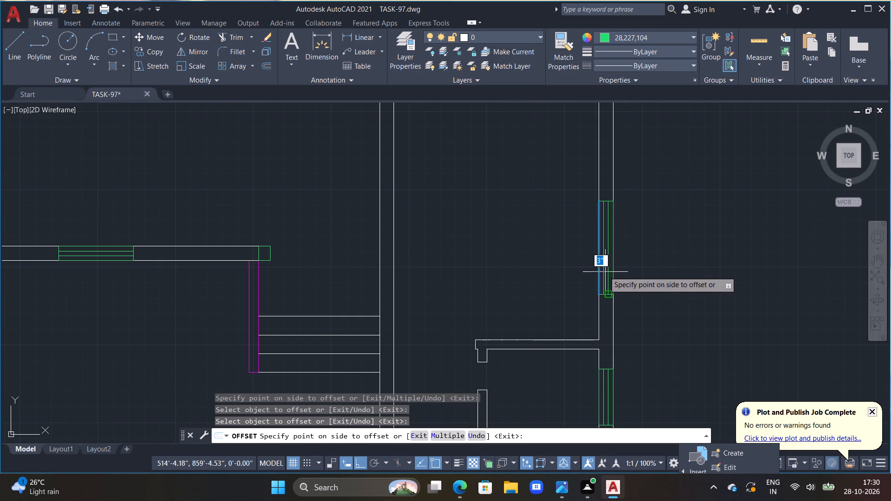
{"action": "left_click", "coordinate": [610, 276]}
Add two pane lines at 3" offsets inside the window in the large left room's left wall.
{"action": "scroll", "coordinate": [636, 231], "scroll_direction": "down", "scroll_amount": 2}
{"action": "middle_click_drag", "start_coordinate": [659, 189], "coordinate": [626, 276]}
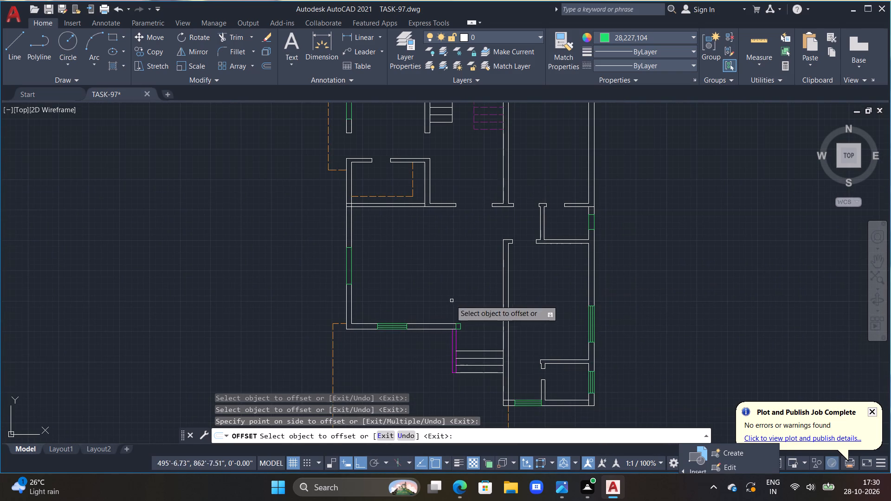
{"action": "scroll", "coordinate": [365, 263], "scroll_direction": "up", "scroll_amount": 2}
{"action": "scroll", "coordinate": [326, 261], "scroll_direction": "up", "scroll_amount": 2}
{"action": "left_click_drag", "start_coordinate": [292, 244], "coordinate": [297, 248]}
{"action": "left_click", "coordinate": [319, 265]}
{"action": "left_click_drag", "start_coordinate": [305, 246], "coordinate": [312, 252]}
{"action": "left_click_drag", "start_coordinate": [315, 256], "coordinate": [317, 258]}
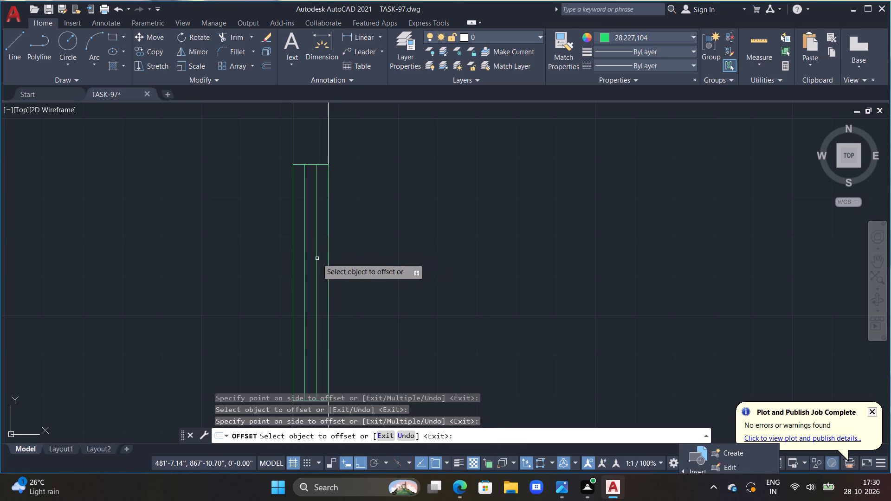
{"action": "left_click_drag", "start_coordinate": [317, 258], "coordinate": [319, 259]}
Add two pane lines at 3" offsets inside the short window in the right wall of the small middle-right room.
{"action": "scroll", "coordinate": [409, 241], "scroll_direction": "down", "scroll_amount": 2}
{"action": "scroll", "coordinate": [493, 221], "scroll_direction": "down", "scroll_amount": 2}
{"action": "middle_click_drag", "start_coordinate": [507, 210], "coordinate": [308, 239]}
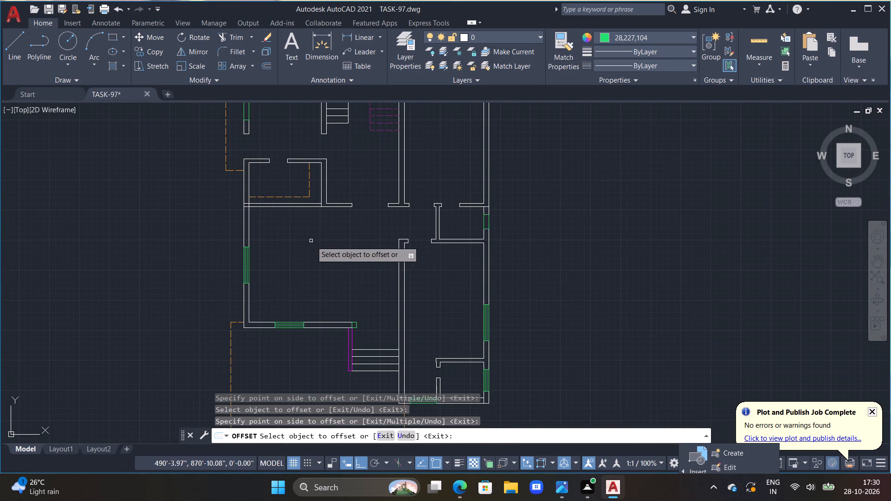
{"action": "scroll", "coordinate": [448, 225], "scroll_direction": "up", "scroll_amount": 2}
{"action": "scroll", "coordinate": [529, 258], "scroll_direction": "up", "scroll_amount": 1}
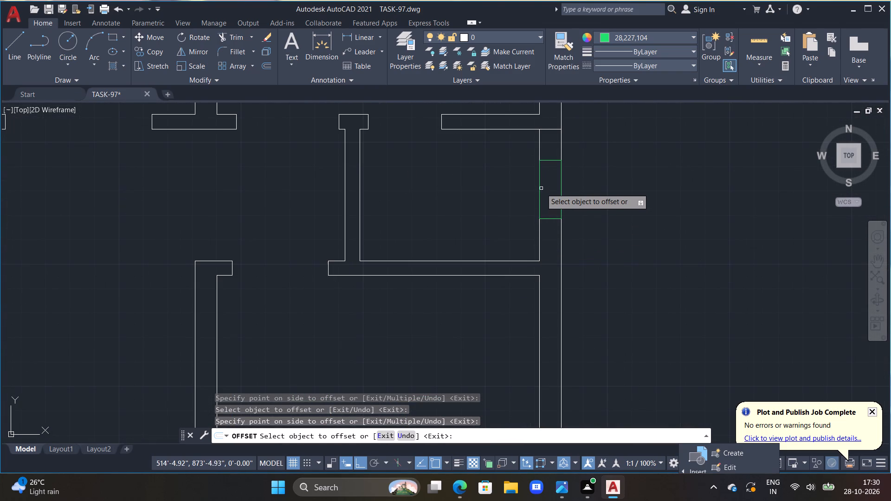
{"action": "left_click", "coordinate": [541, 188]}
{"action": "left_click", "coordinate": [543, 194]}
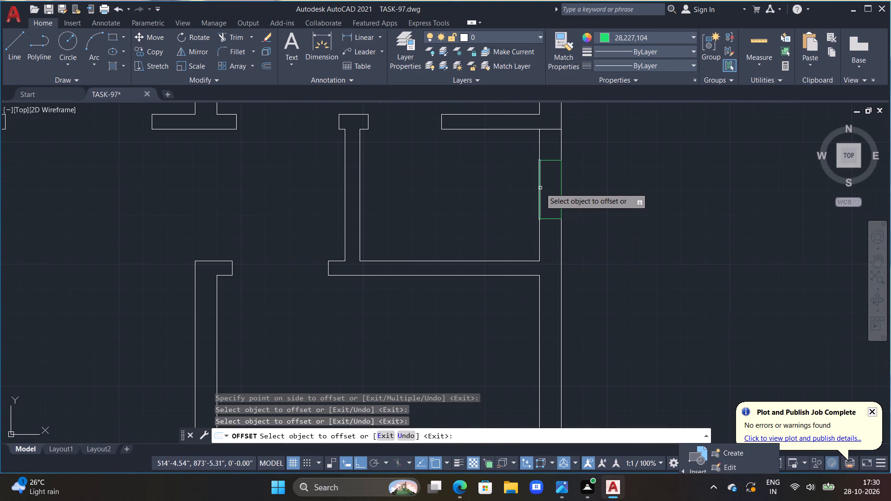
{"action": "left_click", "coordinate": [540, 188]}
{"action": "left_click", "coordinate": [549, 194]}
{"action": "left_click", "coordinate": [548, 193]}
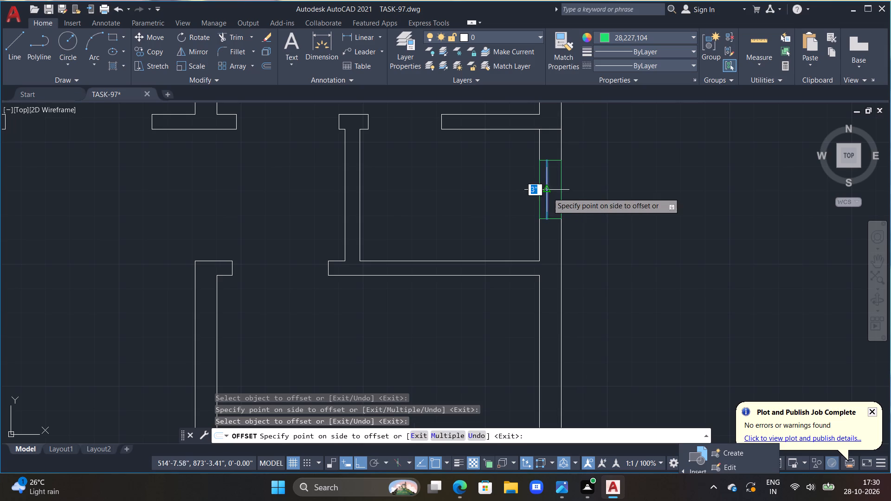
{"action": "left_click", "coordinate": [555, 198]}
Add two pane lines at 3" offsets inside the window in the upper-left room's left wall.
{"action": "scroll", "coordinate": [562, 191], "scroll_direction": "down", "scroll_amount": 2}
{"action": "middle_click_drag", "start_coordinate": [517, 145], "coordinate": [545, 333]}
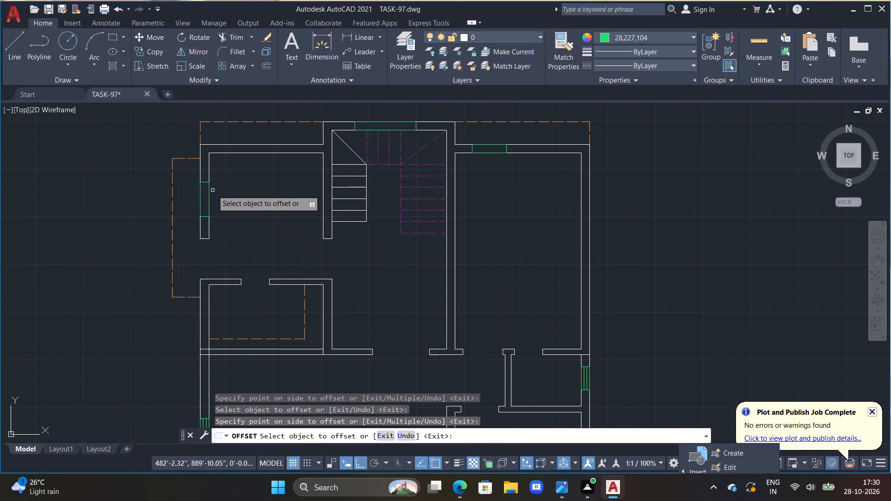
{"action": "scroll", "coordinate": [212, 190], "scroll_direction": "up", "scroll_amount": 2}
{"action": "double_click", "coordinate": [180, 183]}
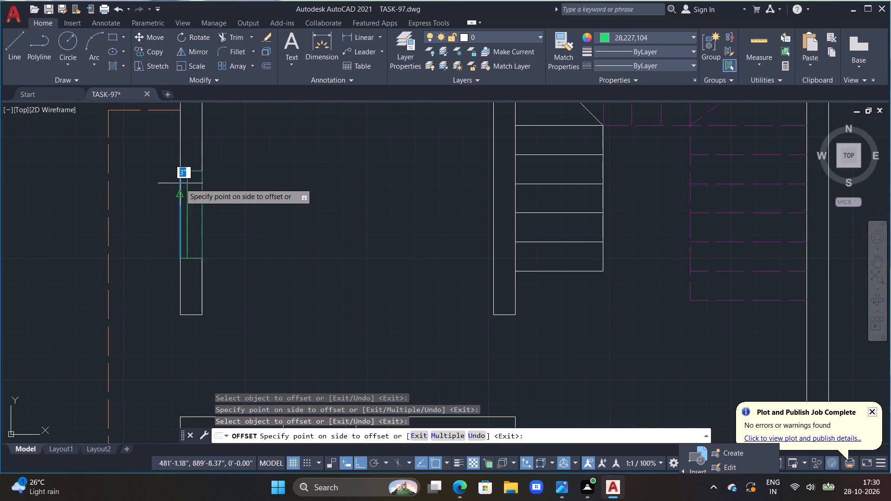
{"action": "left_click", "coordinate": [193, 199]}
{"action": "double_click", "coordinate": [187, 193]}
{"action": "left_click", "coordinate": [202, 209]}
Offset both segments of the staircase top window's outer line downward twice by 3" to form two full-length pane lines.
{"action": "scroll", "coordinate": [265, 180], "scroll_direction": "down", "scroll_amount": 2}
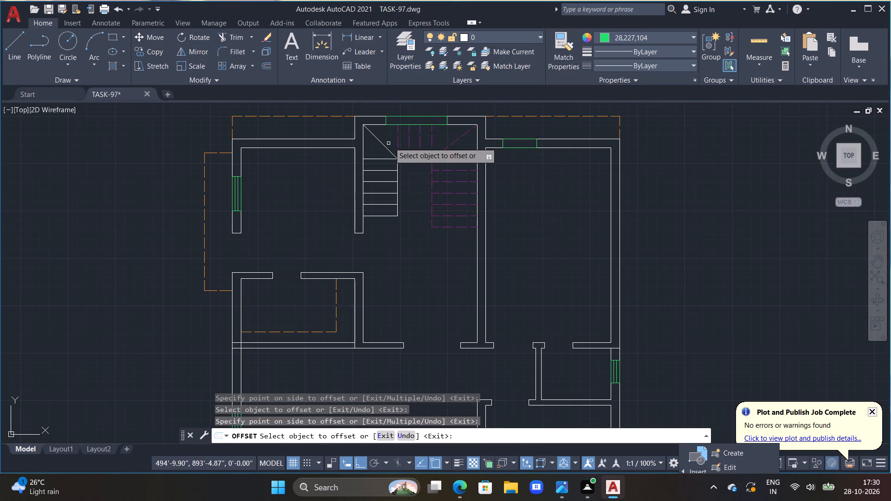
{"action": "middle_click_drag", "start_coordinate": [399, 133], "coordinate": [336, 199]}
{"action": "scroll", "coordinate": [352, 176], "scroll_direction": "up", "scroll_amount": 3}
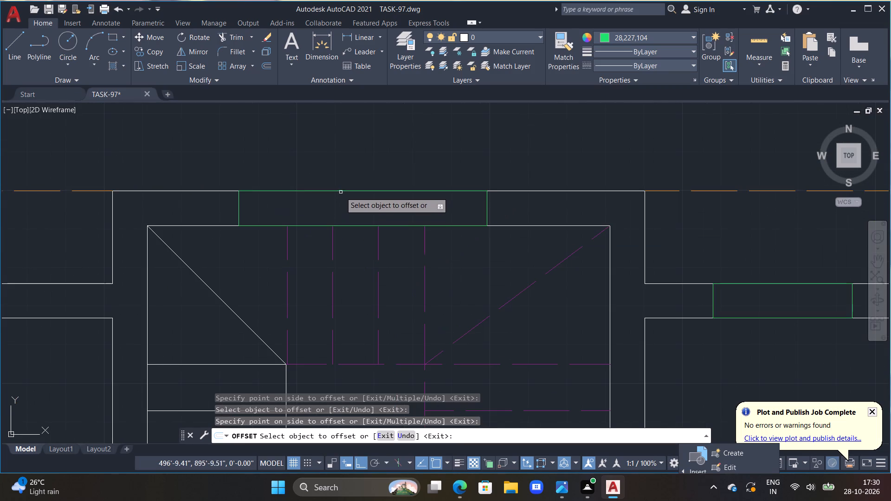
{"action": "double_click", "coordinate": [341, 190]}
{"action": "left_click", "coordinate": [338, 212]}
{"action": "left_click_drag", "start_coordinate": [337, 204], "coordinate": [336, 217]}
{"action": "left_click", "coordinate": [336, 219]}
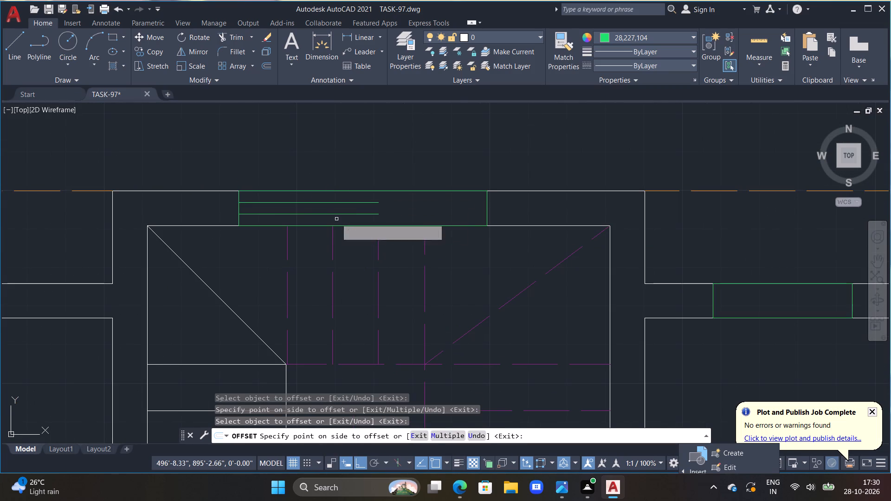
{"action": "left_click", "coordinate": [420, 192]}
{"action": "left_click", "coordinate": [420, 201]}
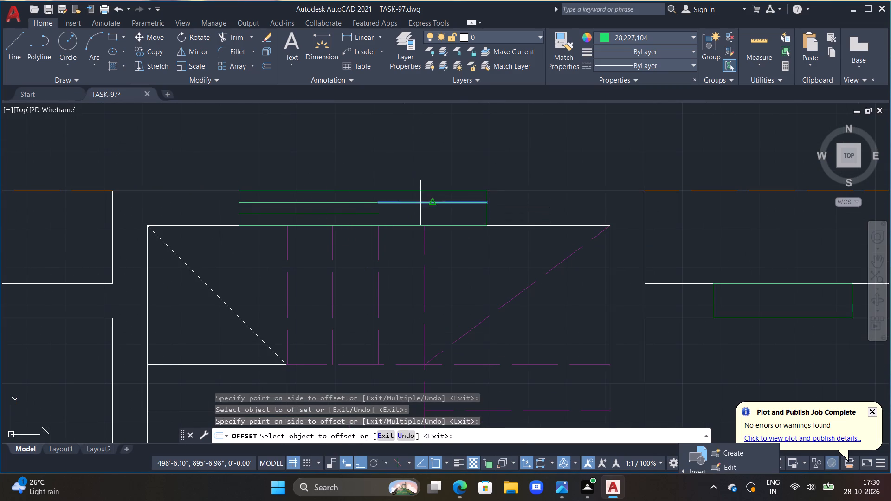
{"action": "left_click", "coordinate": [420, 202]}
{"action": "double_click", "coordinate": [427, 228]}
Add two pane lines at 3" offsets inside the window in the upper-right room's top wall, and finish offsetting.
{"action": "middle_click_drag", "start_coordinate": [694, 292], "coordinate": [423, 253]}
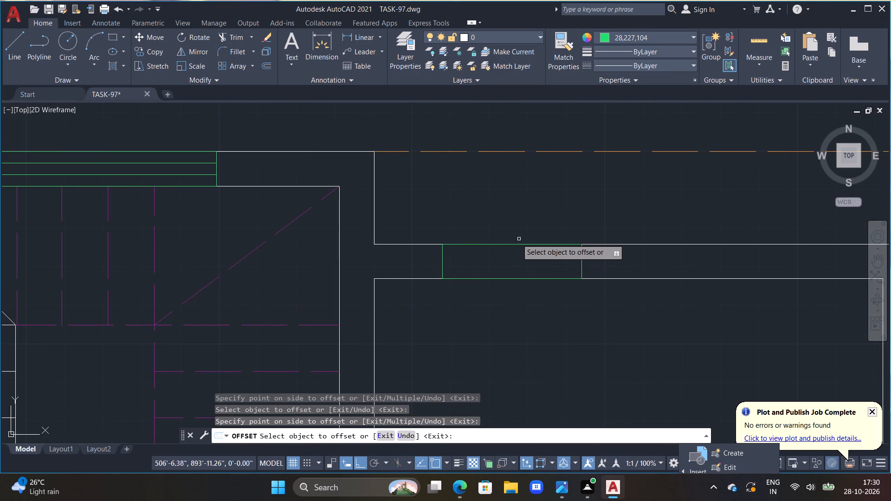
{"action": "left_click_drag", "start_coordinate": [509, 245], "coordinate": [509, 267]}
{"action": "left_click", "coordinate": [507, 269]}
{"action": "left_click_drag", "start_coordinate": [505, 255], "coordinate": [505, 267]}
{"action": "left_click", "coordinate": [510, 308]}
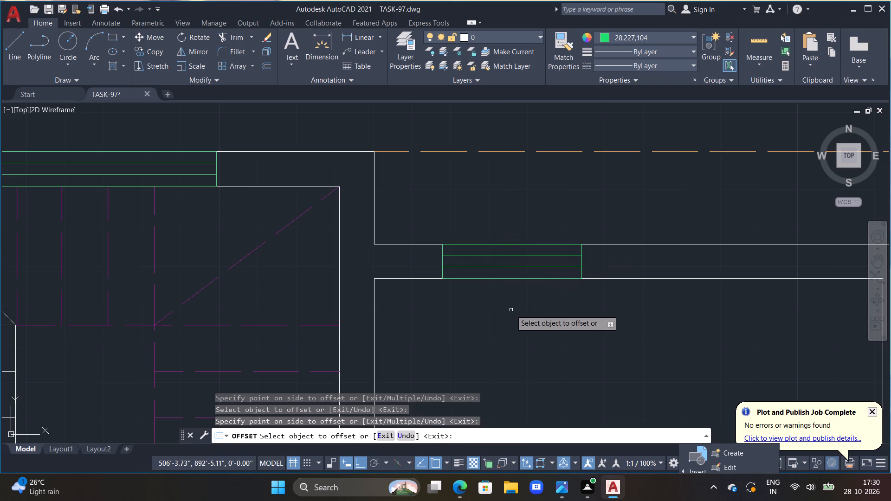
{"action": "key", "text": "Escape"}
{"action": "scroll", "coordinate": [506, 302], "scroll_direction": "down", "scroll_amount": 3}
{"action": "middle_click_drag", "start_coordinate": [506, 302], "coordinate": [505, 153]}
{"action": "scroll", "coordinate": [502, 166], "scroll_direction": "down", "scroll_amount": 2}
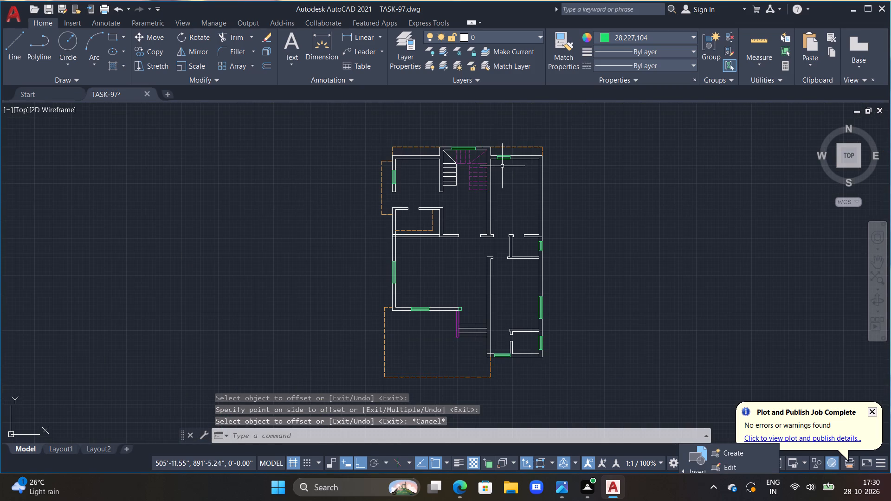
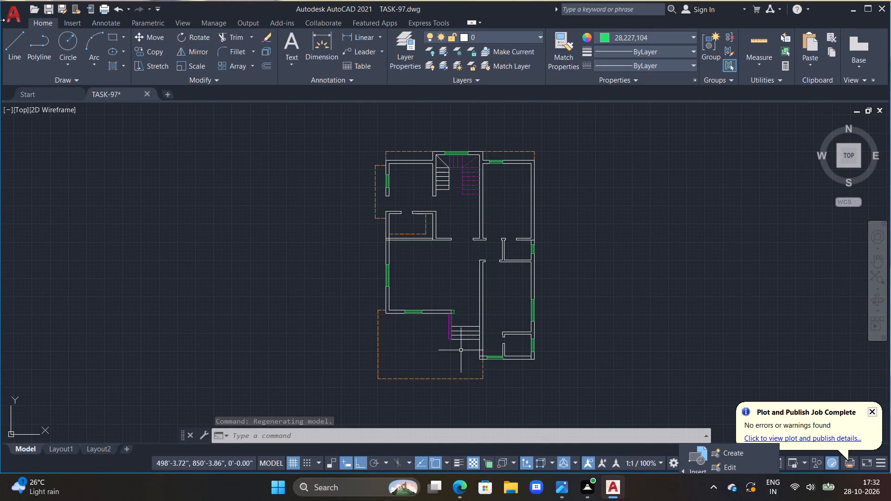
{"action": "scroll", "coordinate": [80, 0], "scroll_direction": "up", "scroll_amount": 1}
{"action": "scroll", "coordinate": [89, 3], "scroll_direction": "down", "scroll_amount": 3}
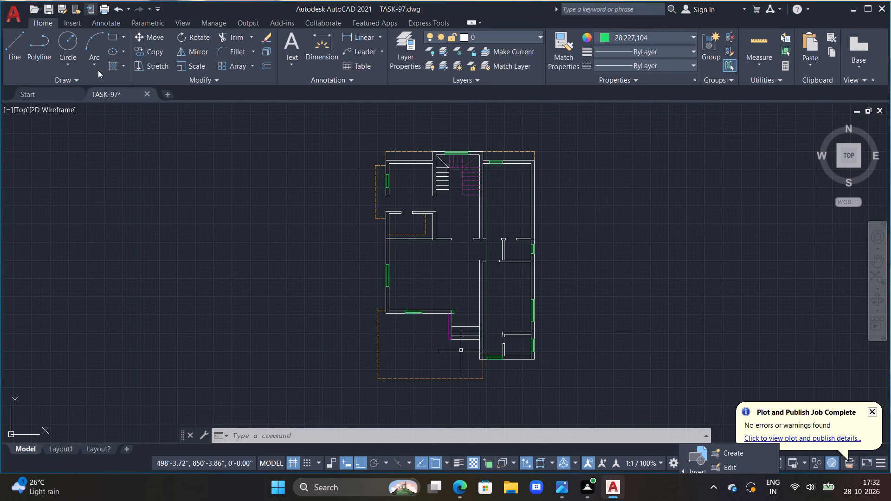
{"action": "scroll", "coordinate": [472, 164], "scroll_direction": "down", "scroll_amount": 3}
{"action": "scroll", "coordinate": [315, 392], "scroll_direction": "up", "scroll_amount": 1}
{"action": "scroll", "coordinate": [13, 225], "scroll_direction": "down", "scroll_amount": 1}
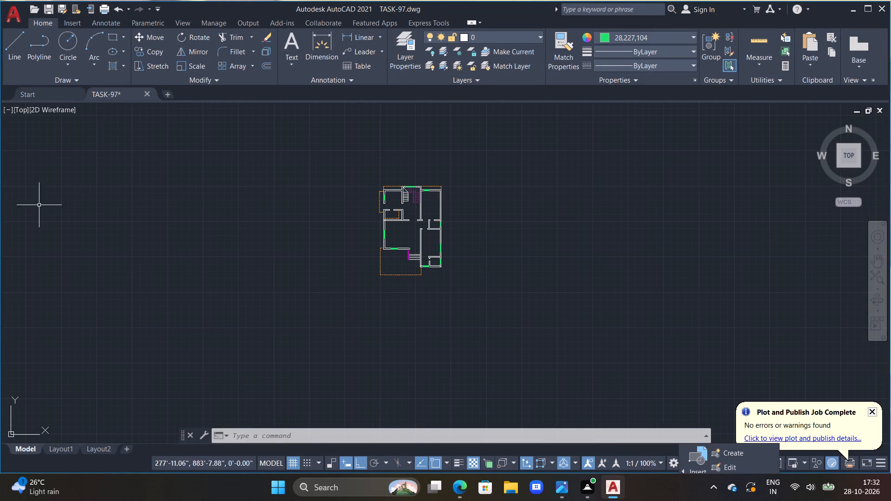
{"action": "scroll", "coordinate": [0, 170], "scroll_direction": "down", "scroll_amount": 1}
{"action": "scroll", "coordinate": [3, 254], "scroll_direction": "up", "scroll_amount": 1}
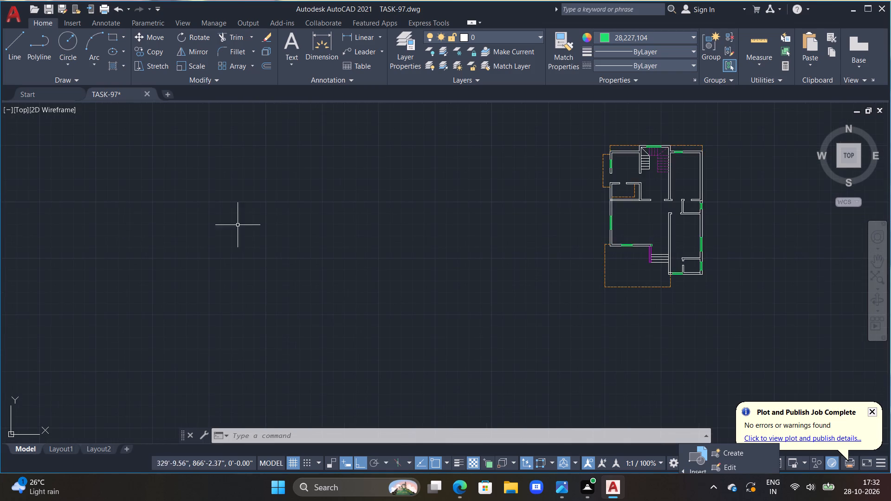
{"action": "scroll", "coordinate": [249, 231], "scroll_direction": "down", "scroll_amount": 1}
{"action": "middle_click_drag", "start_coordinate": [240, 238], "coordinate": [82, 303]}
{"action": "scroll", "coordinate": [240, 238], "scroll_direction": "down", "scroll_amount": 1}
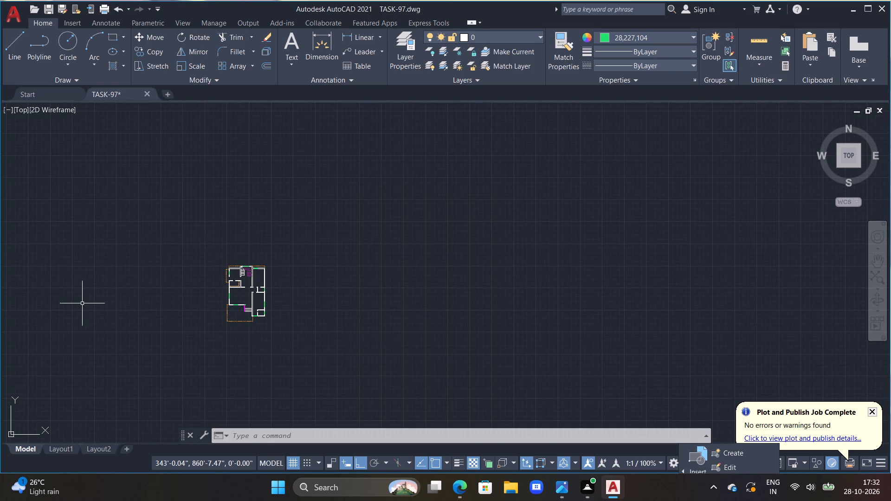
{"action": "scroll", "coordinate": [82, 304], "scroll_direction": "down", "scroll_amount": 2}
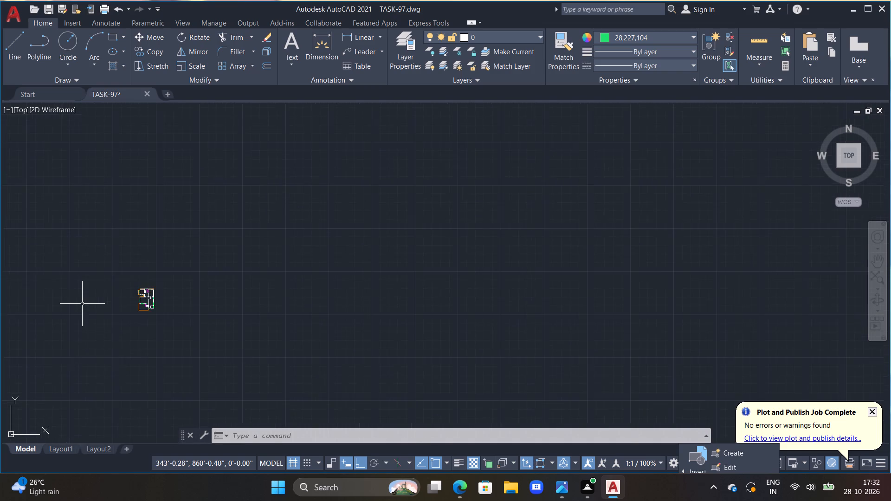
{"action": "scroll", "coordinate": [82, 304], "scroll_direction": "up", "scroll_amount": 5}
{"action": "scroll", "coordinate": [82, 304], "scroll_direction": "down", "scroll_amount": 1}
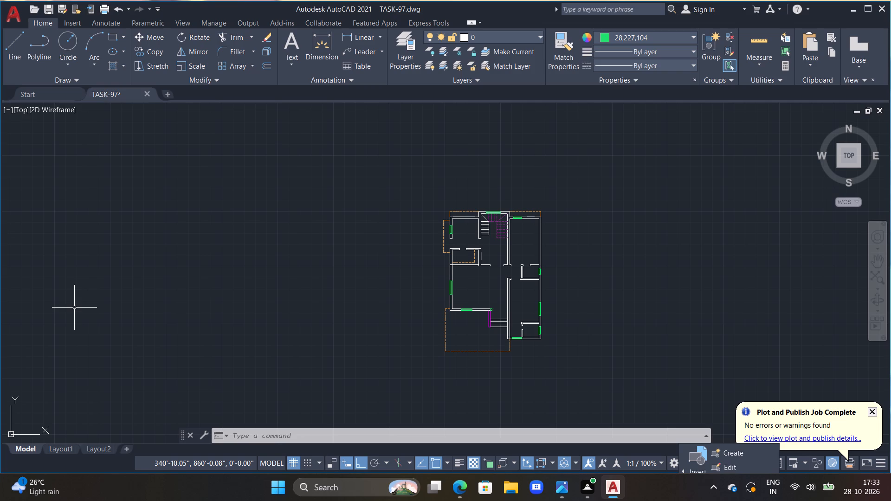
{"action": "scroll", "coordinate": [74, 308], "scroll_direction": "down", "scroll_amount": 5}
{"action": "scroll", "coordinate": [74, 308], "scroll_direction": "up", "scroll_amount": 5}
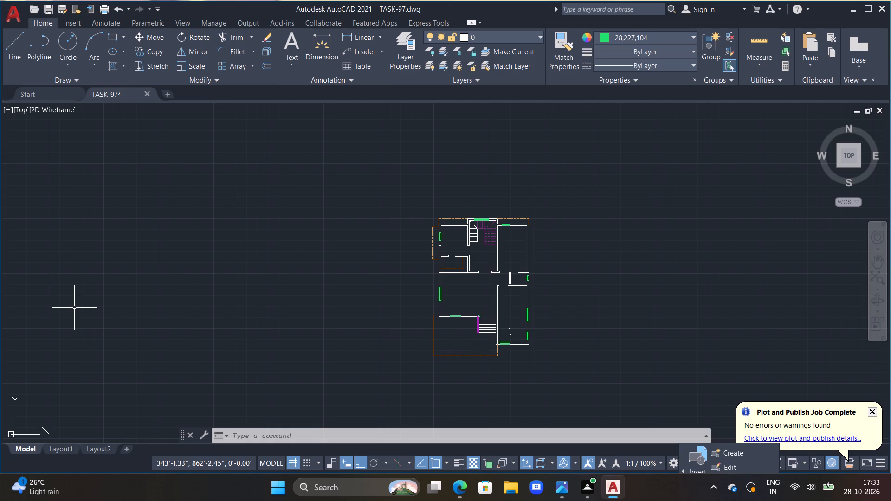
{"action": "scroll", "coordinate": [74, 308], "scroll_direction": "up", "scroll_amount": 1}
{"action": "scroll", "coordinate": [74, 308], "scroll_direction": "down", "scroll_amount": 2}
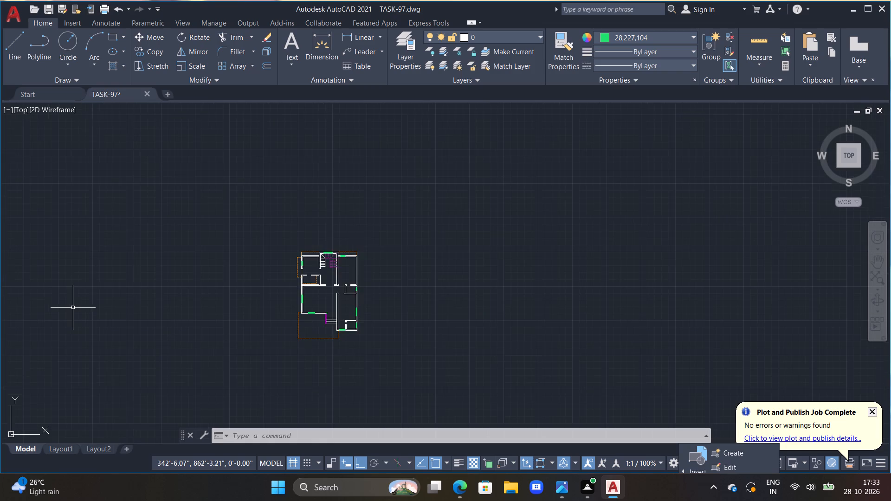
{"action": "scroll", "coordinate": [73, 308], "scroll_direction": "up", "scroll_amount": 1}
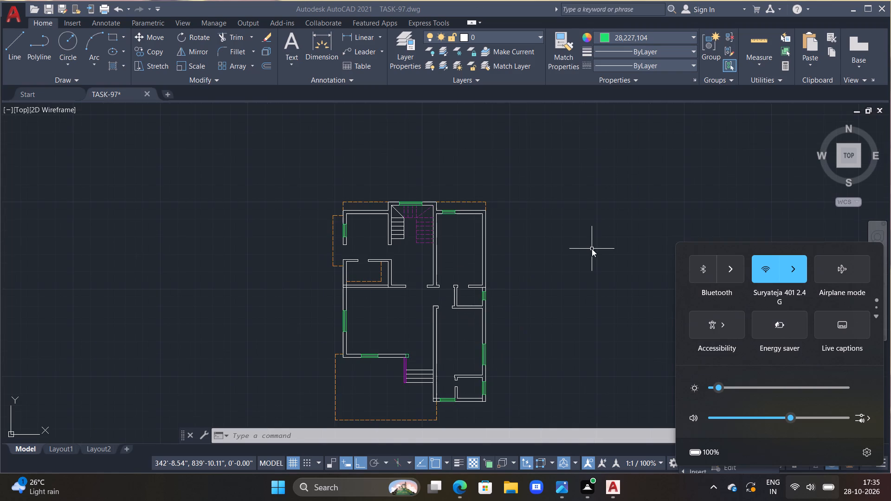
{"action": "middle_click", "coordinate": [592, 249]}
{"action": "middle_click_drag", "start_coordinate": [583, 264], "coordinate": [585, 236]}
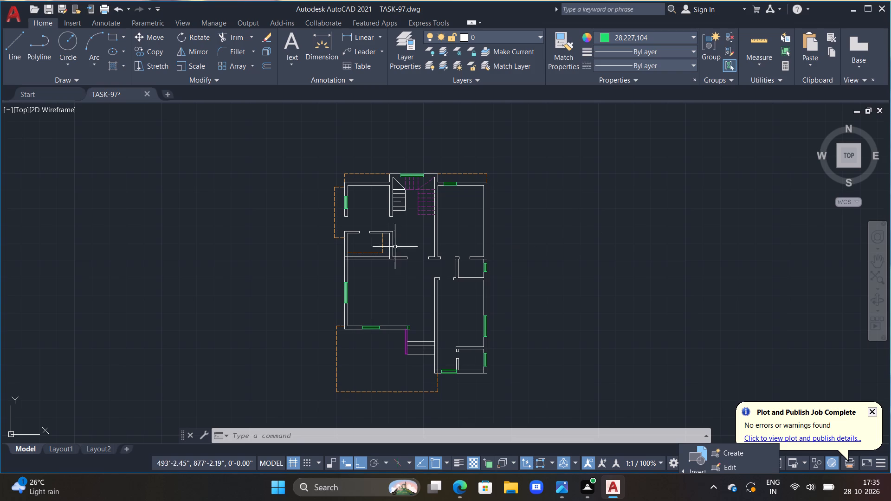
Set the current object colour to ByLayer.
{"action": "scroll", "coordinate": [378, 220], "scroll_direction": "up", "scroll_amount": 2}
{"action": "middle_click_drag", "start_coordinate": [371, 199], "coordinate": [392, 299]}
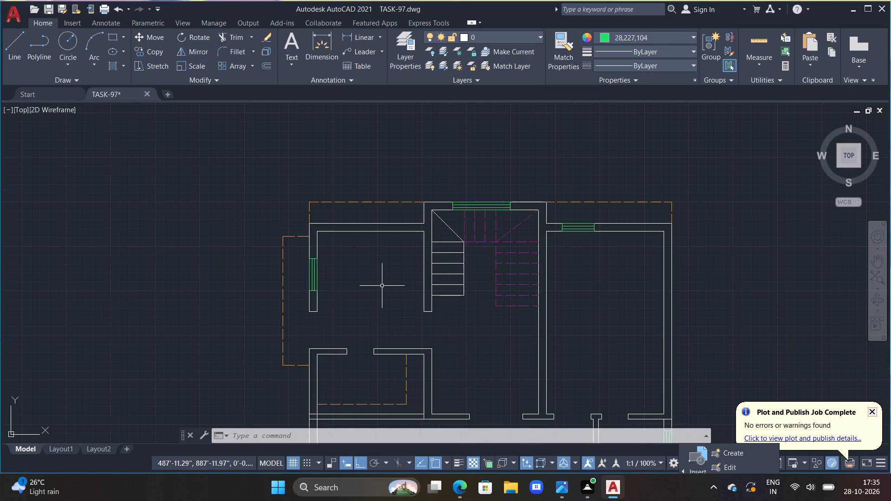
{"action": "middle_click_drag", "start_coordinate": [381, 269], "coordinate": [377, 240]}
{"action": "scroll", "coordinate": [373, 241], "scroll_direction": "up", "scroll_amount": 1}
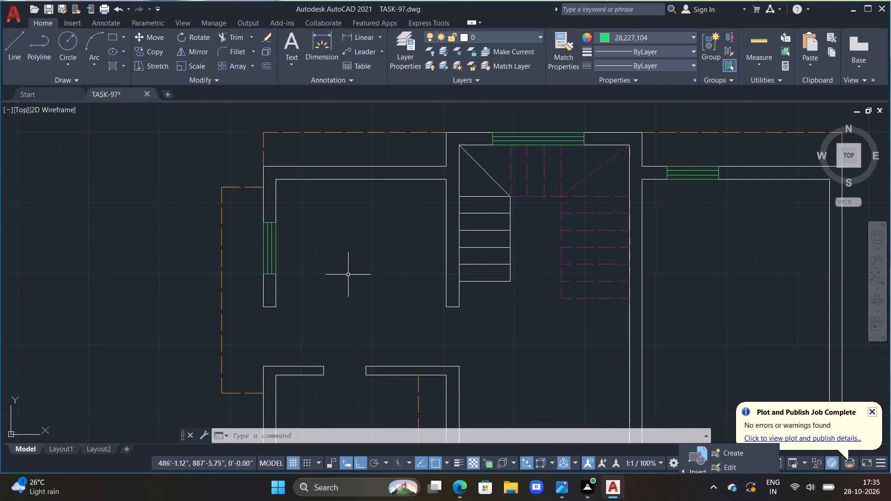
{"action": "middle_click_drag", "start_coordinate": [349, 260], "coordinate": [354, 257]}
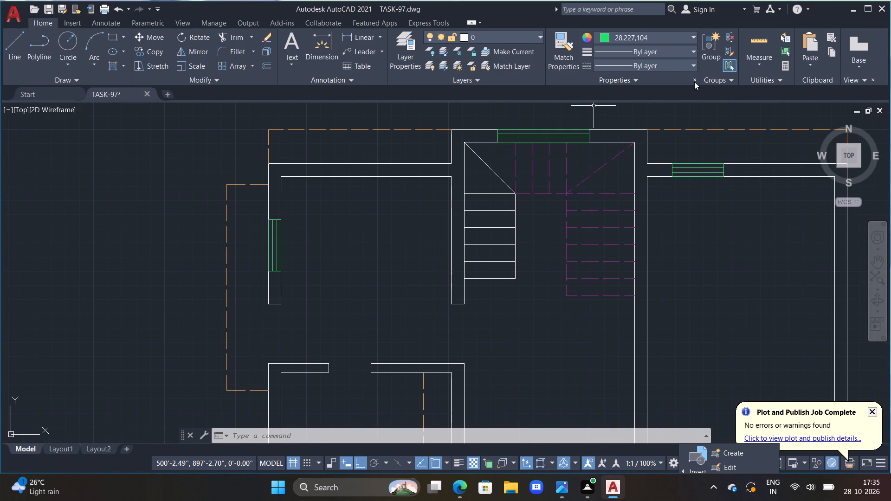
{"action": "scroll", "coordinate": [677, 238], "scroll_direction": "down", "scroll_amount": 1}
{"action": "middle_click_drag", "start_coordinate": [689, 285], "coordinate": [574, 129]}
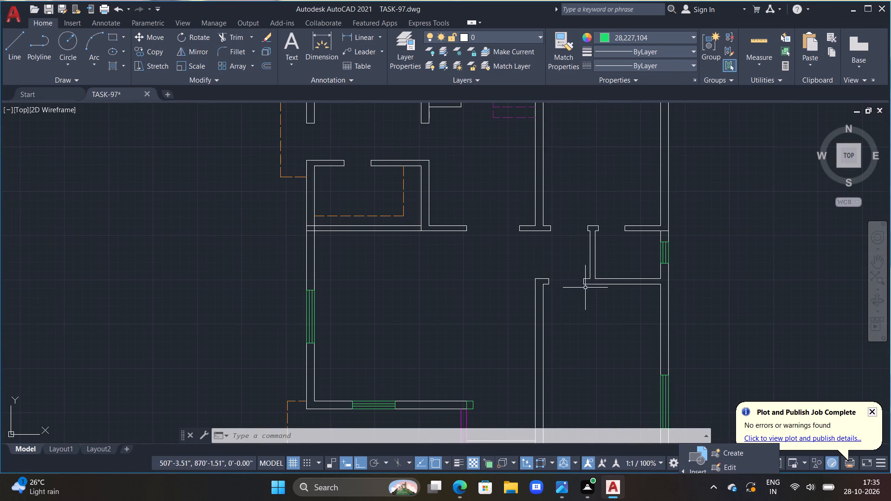
{"action": "middle_click_drag", "start_coordinate": [575, 181], "coordinate": [614, 302]}
{"action": "left_click", "coordinate": [664, 41]}
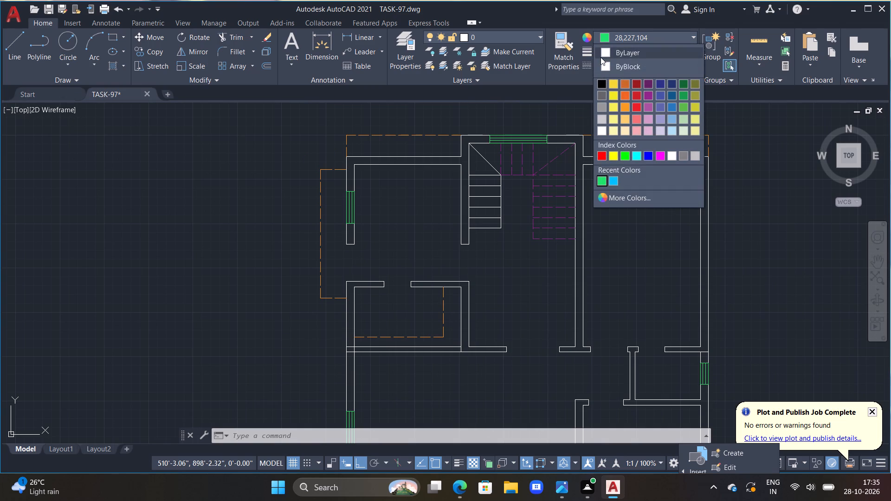
{"action": "left_click", "coordinate": [602, 55]}
Draw a counter line in the northwest room from the west wall's inner end: 2' east, about 4'-6" north, then east into the staircase wall.
{"action": "middle_click_drag", "start_coordinate": [407, 245], "coordinate": [433, 248]}
{"action": "type", "text": "L"}
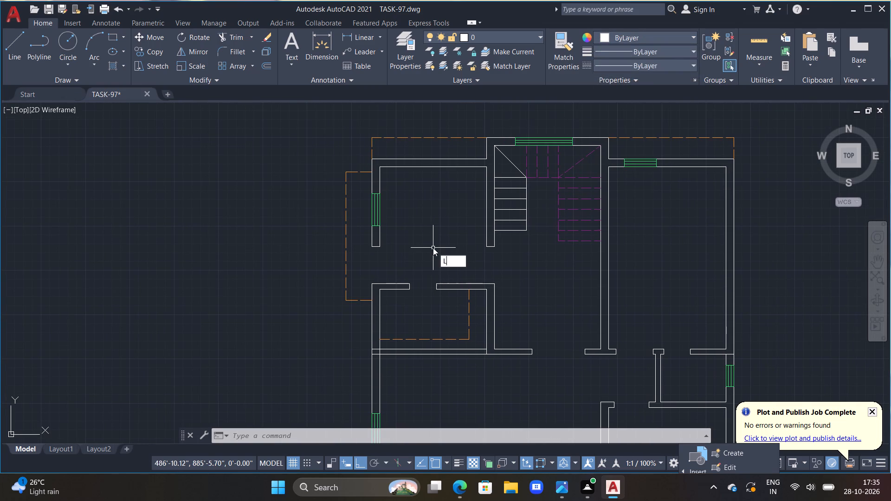
{"action": "key", "text": "space"}
{"action": "middle_click_drag", "start_coordinate": [419, 246], "coordinate": [424, 246]}
{"action": "left_click", "coordinate": [384, 244]}
{"action": "left_click_drag", "start_coordinate": [384, 244], "coordinate": [390, 244]}
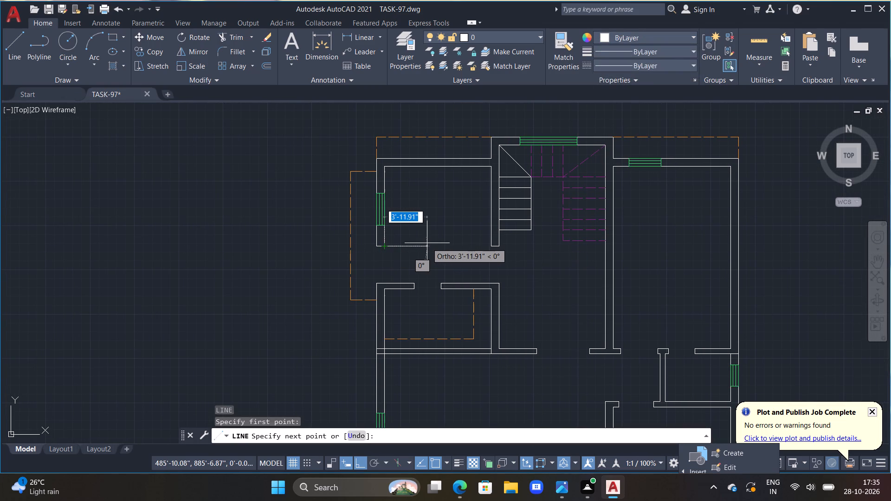
{"action": "key", "text": "2"}
{"action": "key", "text": "apostrophe"}
{"action": "key", "text": "Return"}
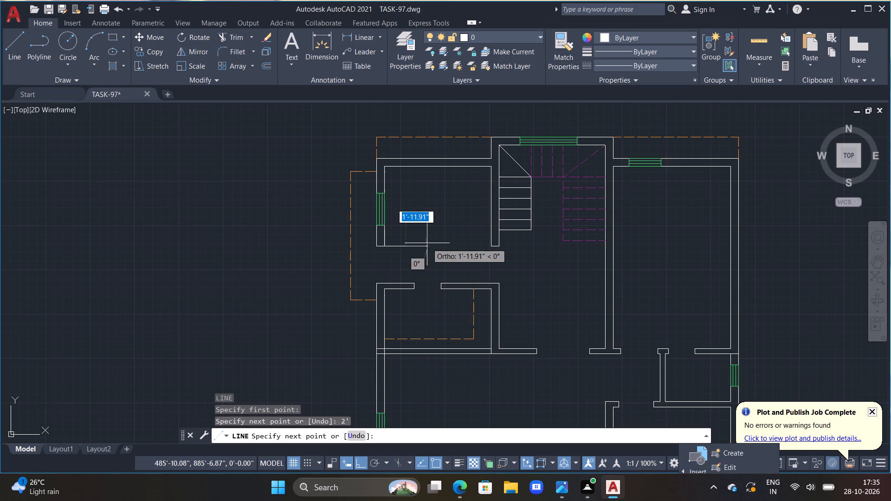
{"action": "left_click", "coordinate": [409, 198]}
{"action": "scroll", "coordinate": [484, 199], "scroll_direction": "up", "scroll_amount": 3}
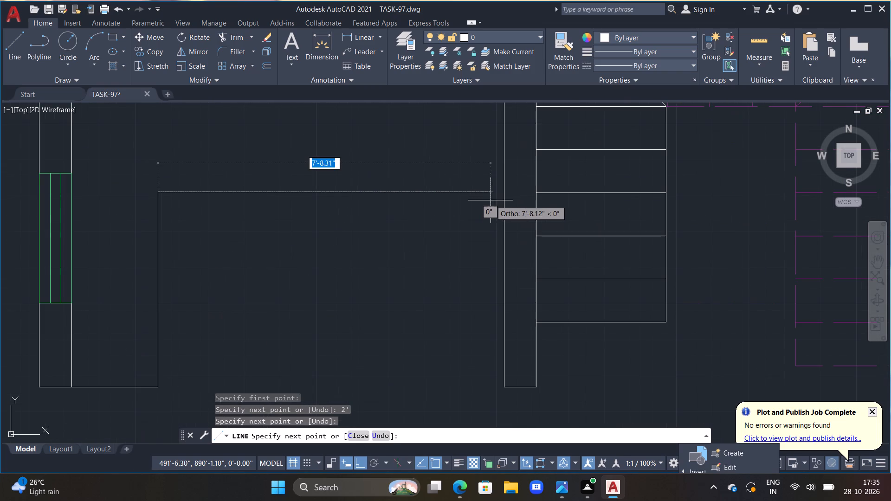
{"action": "left_click", "coordinate": [519, 199]}
{"action": "key", "text": "Escape"}
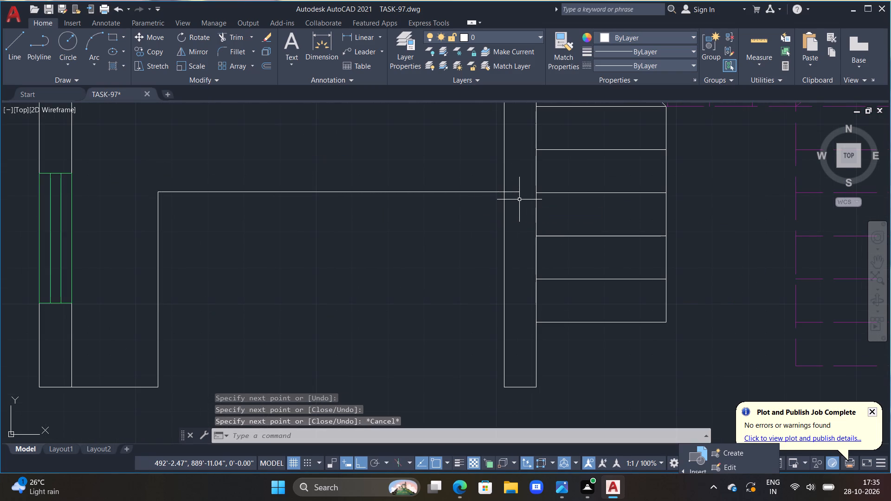
Trim the counter line's overshoot inside the staircase wall so it ends at the wall's inner face.
{"action": "type", "text": "TR"}
{"action": "key", "text": "space"}
{"action": "left_click", "coordinate": [514, 192]}
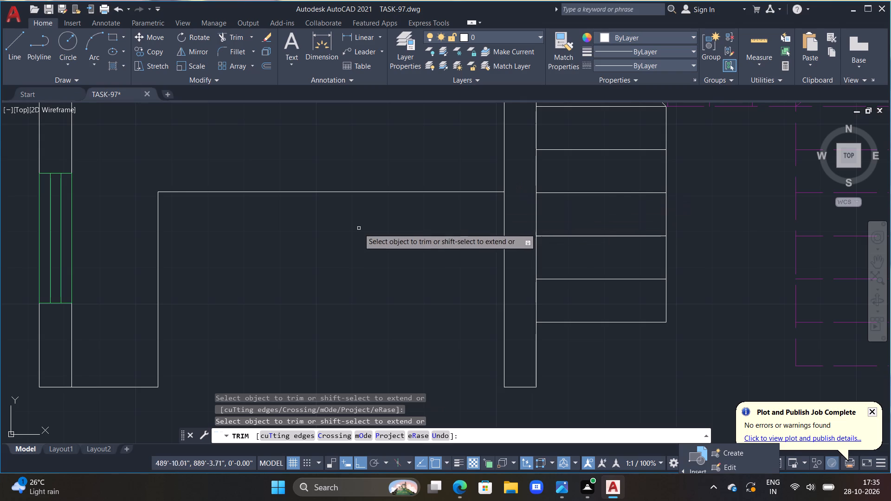
{"action": "scroll", "coordinate": [355, 227], "scroll_direction": "down", "scroll_amount": 3}
{"action": "middle_click_drag", "start_coordinate": [357, 234], "coordinate": [398, 216]}
{"action": "key", "text": "Escape"}
{"action": "key", "text": "Escape"}
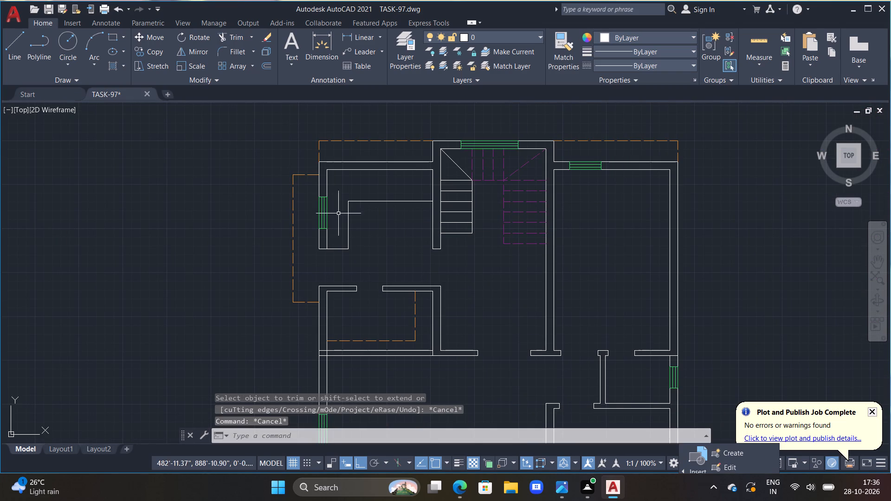
Trim the two horizontal partition lines crossing the west exterior wall below the small room with the dashed outline.
{"action": "middle_click_drag", "start_coordinate": [384, 236], "coordinate": [391, 207]}
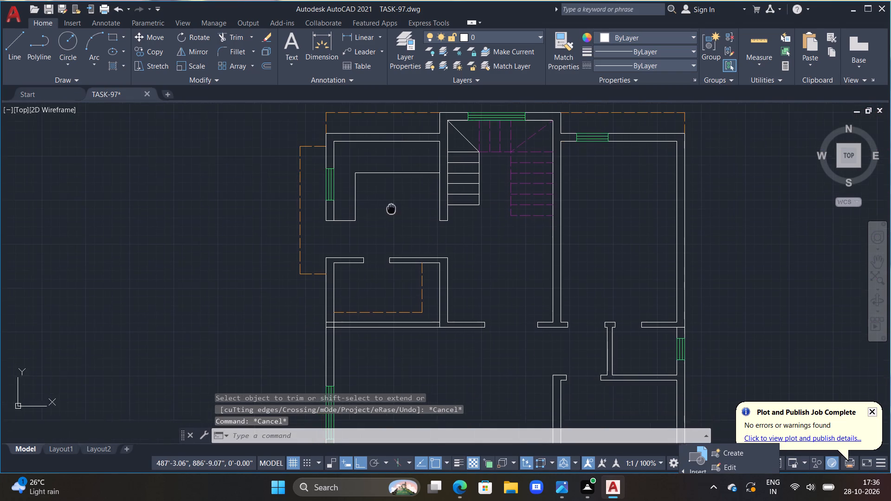
{"action": "middle_click_drag", "start_coordinate": [391, 207], "coordinate": [392, 205]}
{"action": "middle_click_drag", "start_coordinate": [351, 278], "coordinate": [366, 249]}
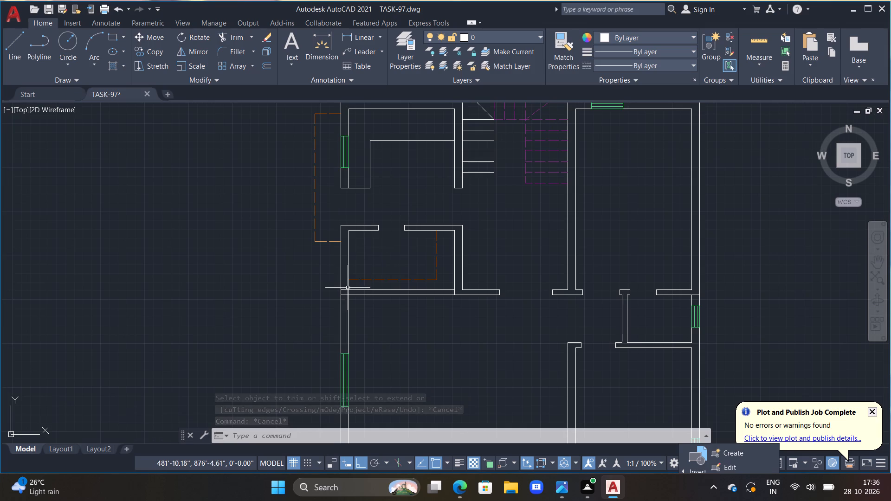
{"action": "scroll", "coordinate": [348, 289], "scroll_direction": "up", "scroll_amount": 2}
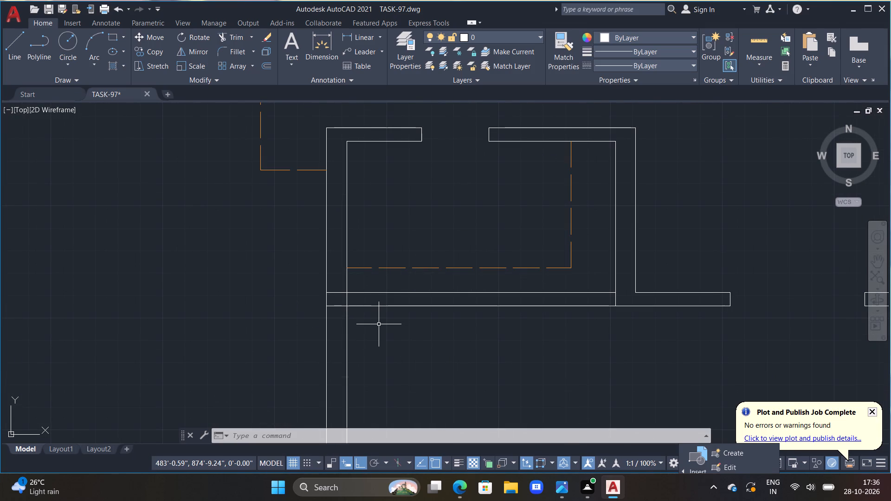
{"action": "middle_click_drag", "start_coordinate": [379, 323], "coordinate": [407, 301]}
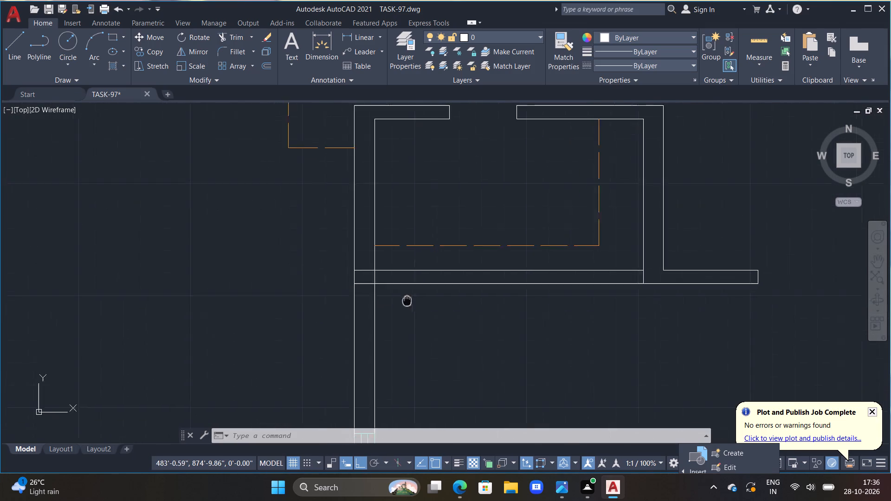
{"action": "middle_click_drag", "start_coordinate": [407, 301], "coordinate": [407, 300]}
{"action": "type", "text": "TR"}
{"action": "key", "text": "space"}
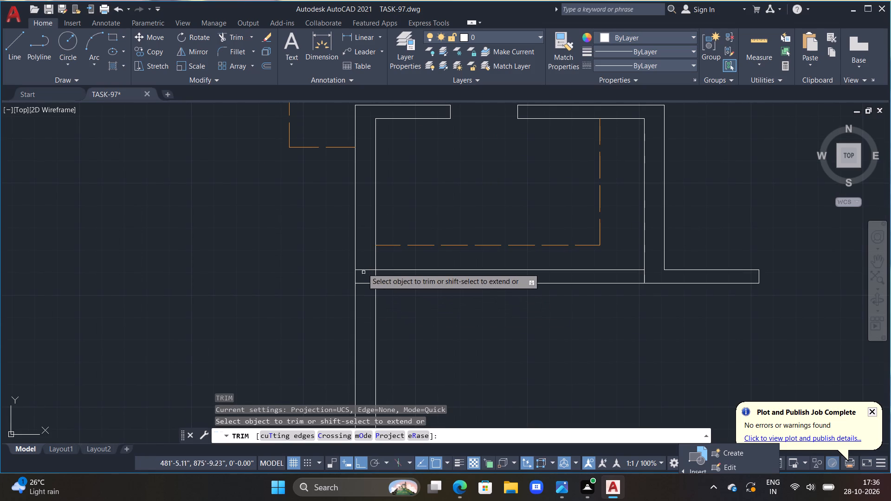
{"action": "left_click_drag", "start_coordinate": [362, 263], "coordinate": [361, 304]}
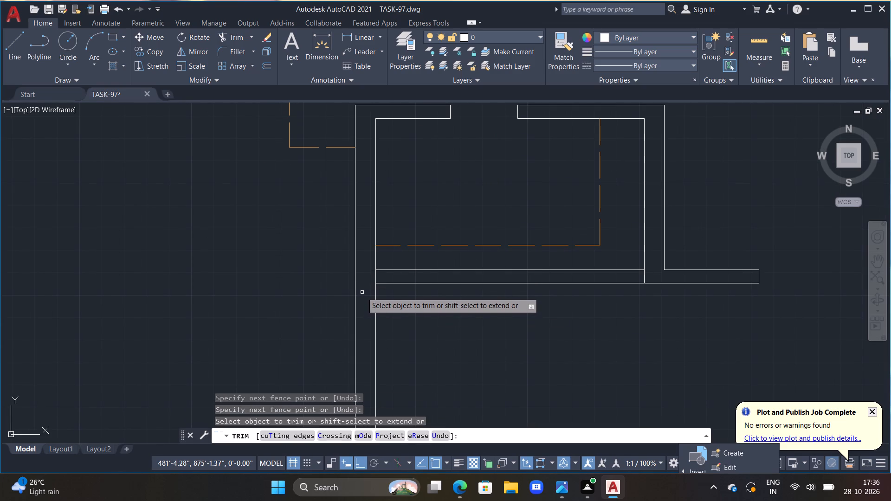
{"action": "key", "text": "Escape"}
{"action": "key", "text": "Escape"}
{"action": "key", "text": "Escape"}
{"action": "key", "text": "Escape"}
{"action": "key", "text": "Escape"}
{"action": "key", "text": "Escape"}
{"action": "key", "text": "Escape"}
{"action": "key", "text": "Escape"}
{"action": "key", "text": "Escape"}
{"action": "key", "text": "Escape"}
Draw two short lines west across the west exterior wall at the dashed room's south partition: one about 5" north of it, one just south.
{"action": "type", "text": "L"}
{"action": "key", "text": "space"}
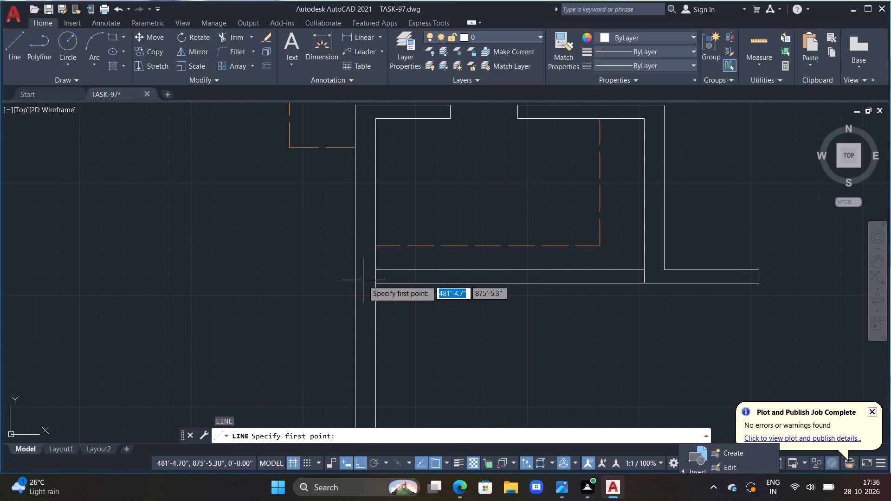
{"action": "left_click", "coordinate": [377, 258]}
{"action": "left_click", "coordinate": [334, 259]}
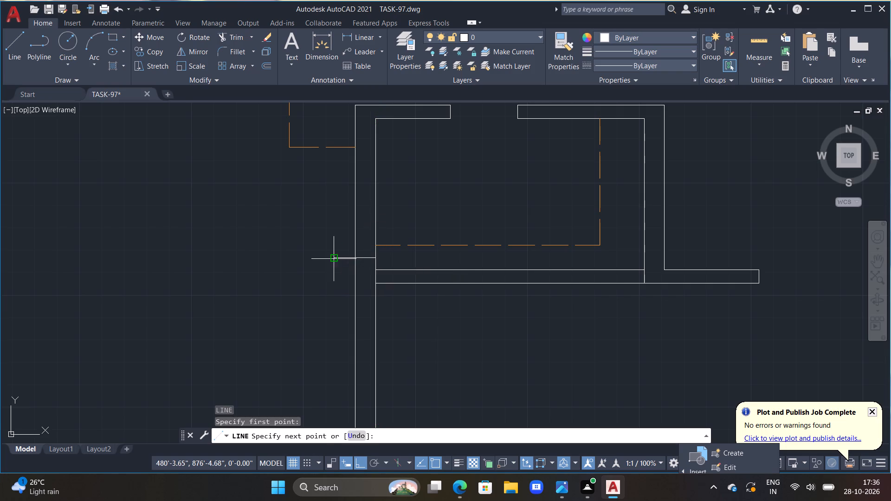
{"action": "key", "text": "Escape"}
{"action": "type", "text": "L"}
{"action": "key", "text": "space"}
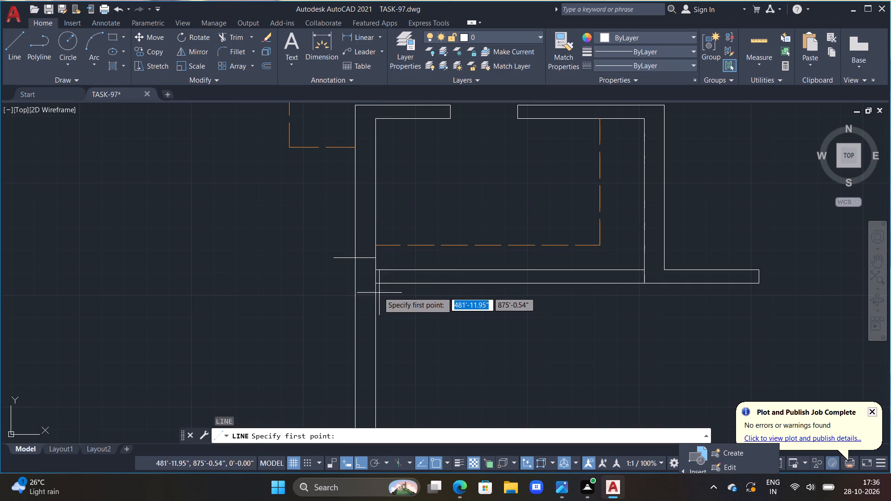
{"action": "left_click", "coordinate": [375, 300]}
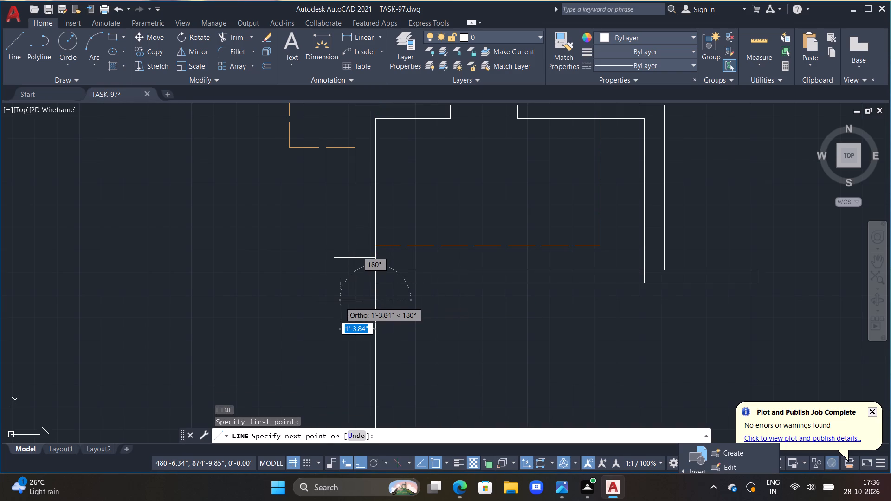
{"action": "double_click", "coordinate": [343, 294]}
{"action": "key", "text": "Escape"}
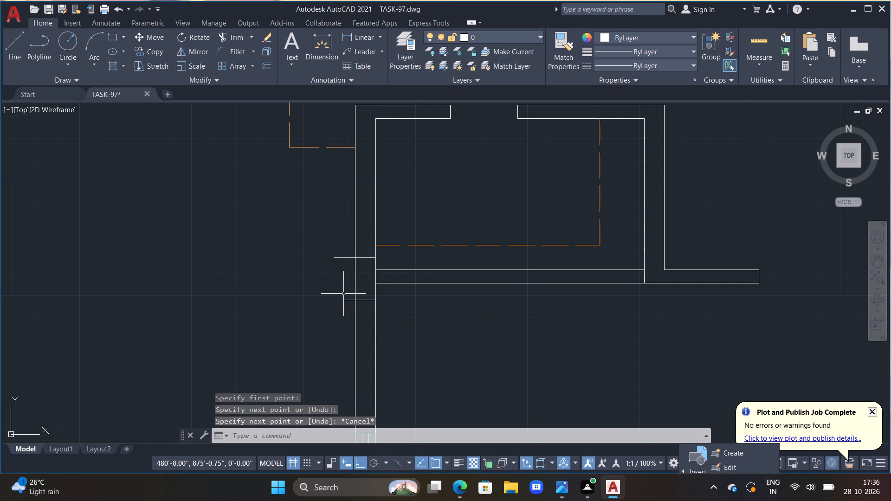
Trim both short lines' overshoot outside the west exterior wall so they end at its outer face.
{"action": "type", "text": "TR"}
{"action": "key", "text": "space"}
{"action": "left_click_drag", "start_coordinate": [346, 250], "coordinate": [343, 313]}
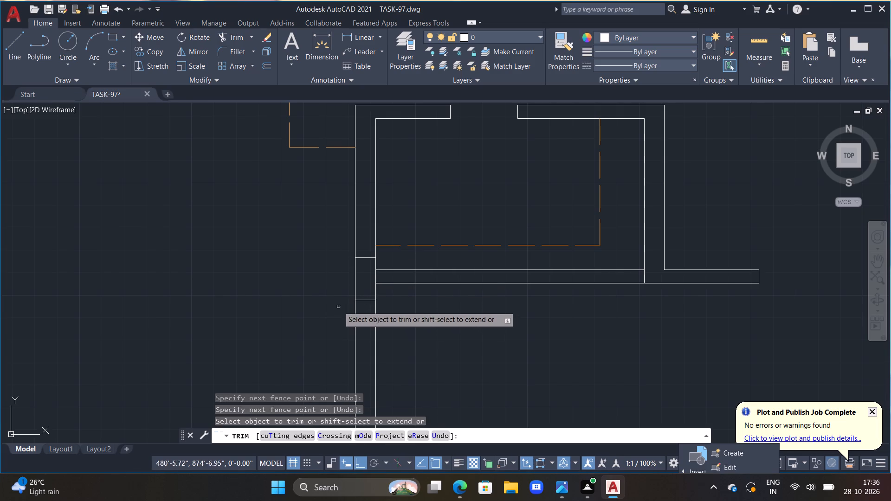
{"action": "scroll", "coordinate": [346, 288], "scroll_direction": "down", "scroll_amount": 2}
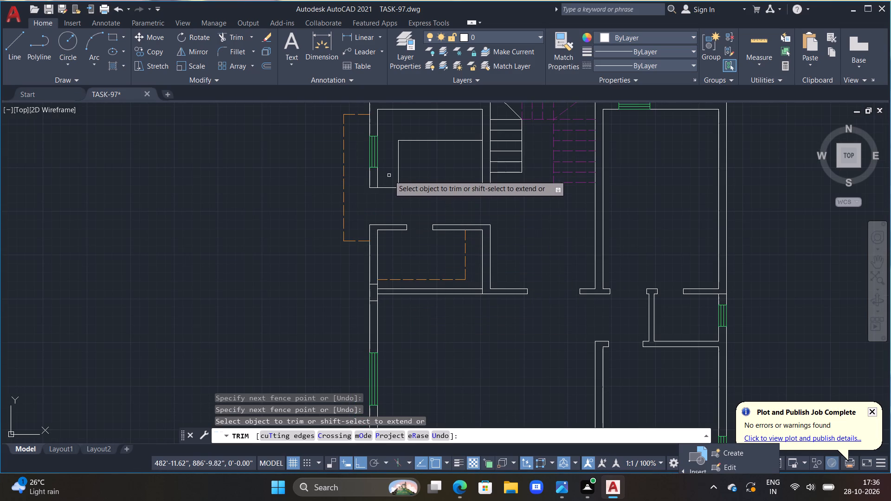
{"action": "middle_click_drag", "start_coordinate": [389, 177], "coordinate": [398, 231]}
{"action": "key", "text": "Escape"}
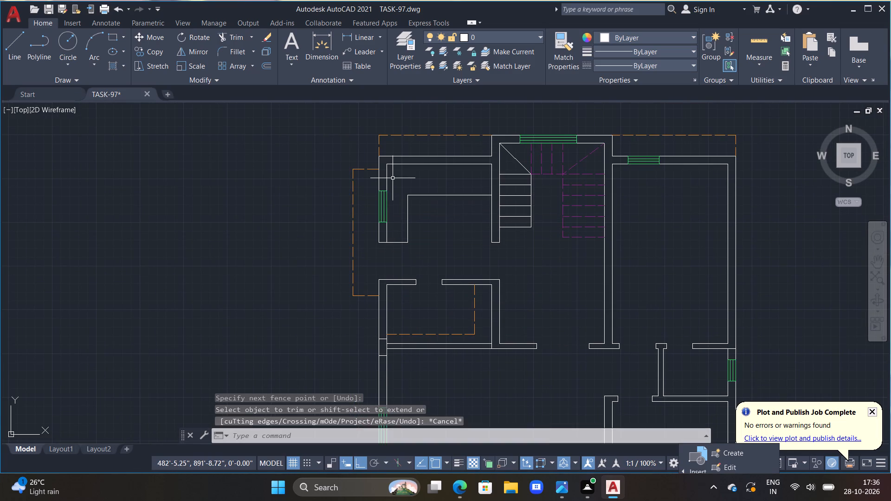
{"action": "key", "text": "Escape"}
Extend the north wall's inner line in the northwest room to the west wall's outer face.
{"action": "scroll", "coordinate": [393, 178], "scroll_direction": "up", "scroll_amount": 2}
{"action": "middle_click_drag", "start_coordinate": [406, 193], "coordinate": [435, 237]}
{"action": "key", "text": "Escape"}
{"action": "key", "text": "Escape"}
{"action": "type", "text": "EX"}
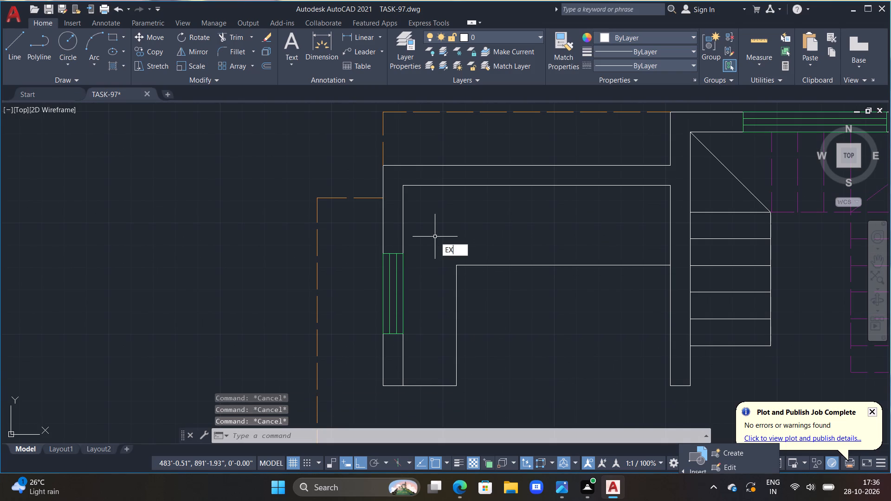
{"action": "key", "text": "space"}
{"action": "left_click", "coordinate": [408, 186]}
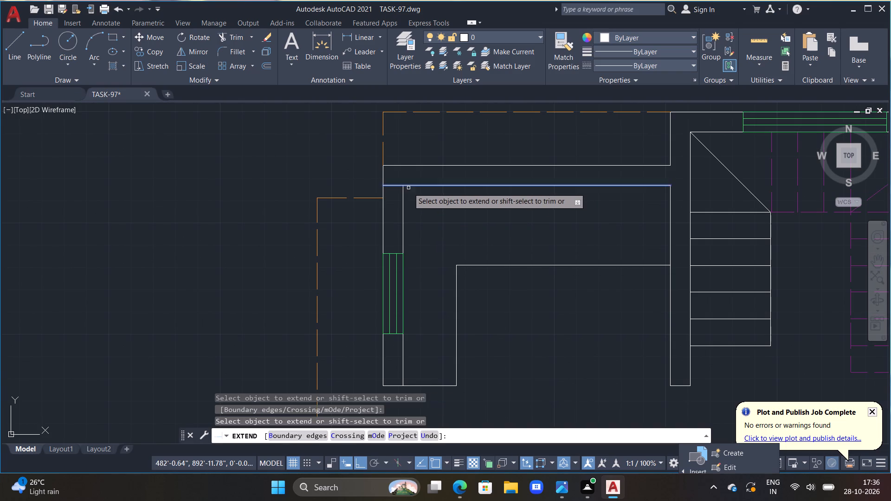
{"action": "key", "text": "Escape"}
{"action": "key", "text": "Escape"}
{"action": "key", "text": "Escape"}
Draw a line 15" east along the north wall's inner face from the west outer face, turn it north across the wall, and trim the overshoot.
{"action": "type", "text": "L"}
{"action": "key", "text": "space"}
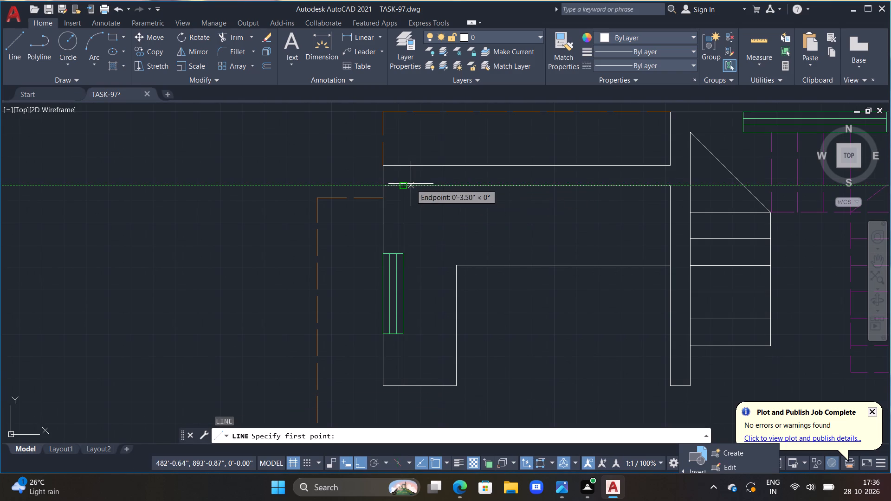
{"action": "left_click_drag", "start_coordinate": [385, 185], "coordinate": [402, 188]}
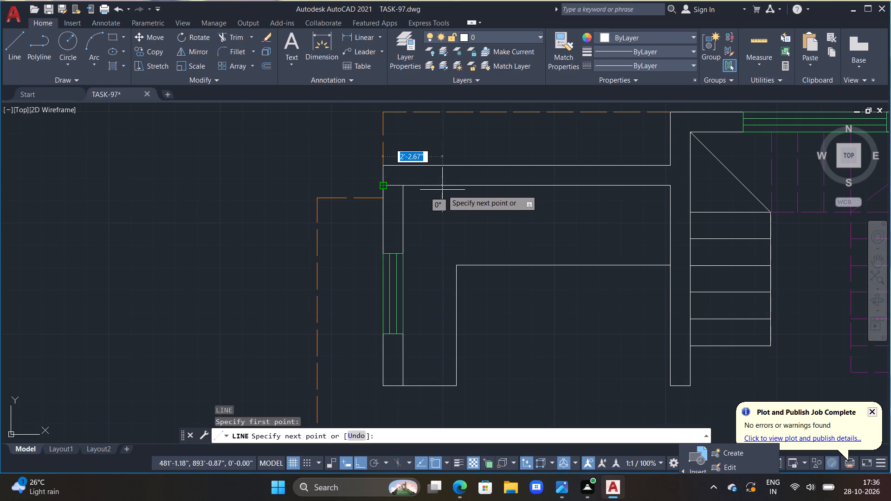
{"action": "type", "text": "15\""}
{"action": "key", "text": "Return"}
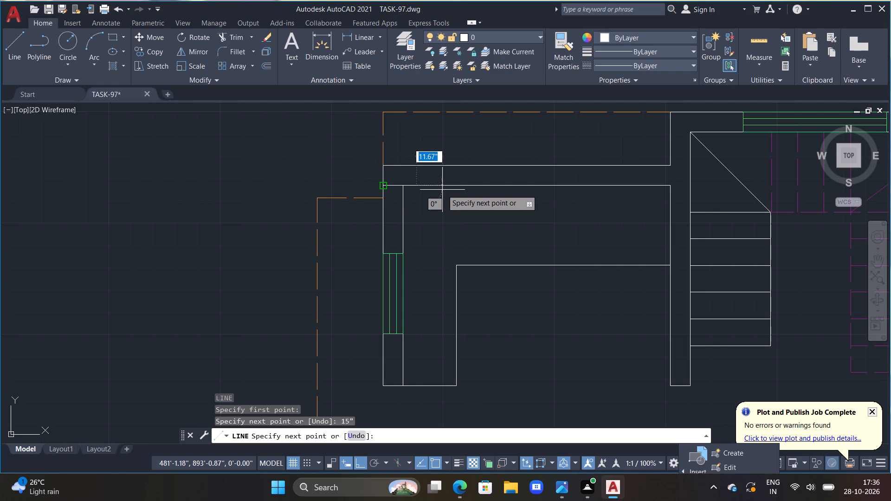
{"action": "left_click", "coordinate": [409, 150]}
{"action": "key", "text": "Escape"}
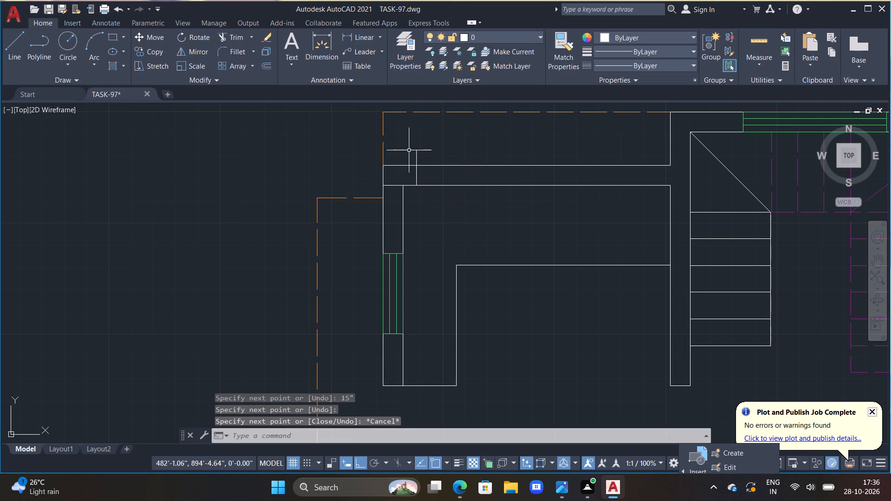
{"action": "type", "text": "TR"}
{"action": "key", "text": "space"}
{"action": "left_click", "coordinate": [417, 153]}
{"action": "scroll", "coordinate": [432, 200], "scroll_direction": "down", "scroll_amount": 1}
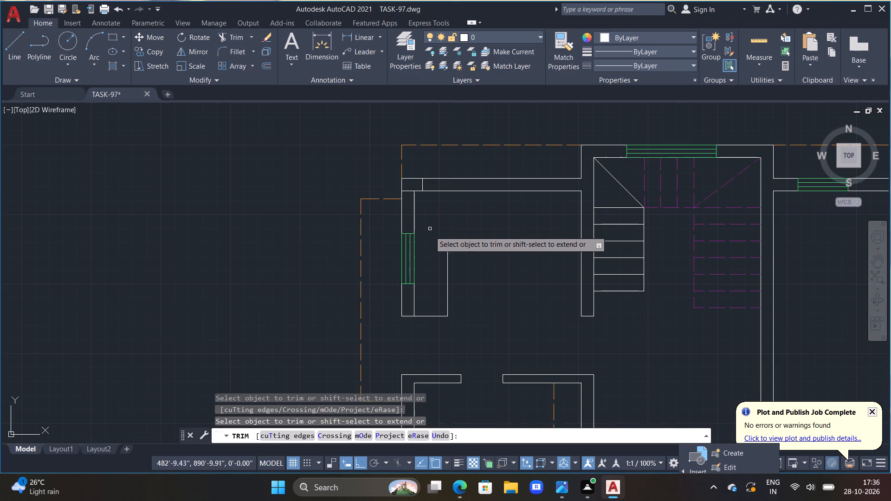
{"action": "middle_click_drag", "start_coordinate": [504, 316], "coordinate": [411, 294]}
{"action": "scroll", "coordinate": [675, 268], "scroll_direction": "down", "scroll_amount": 1}
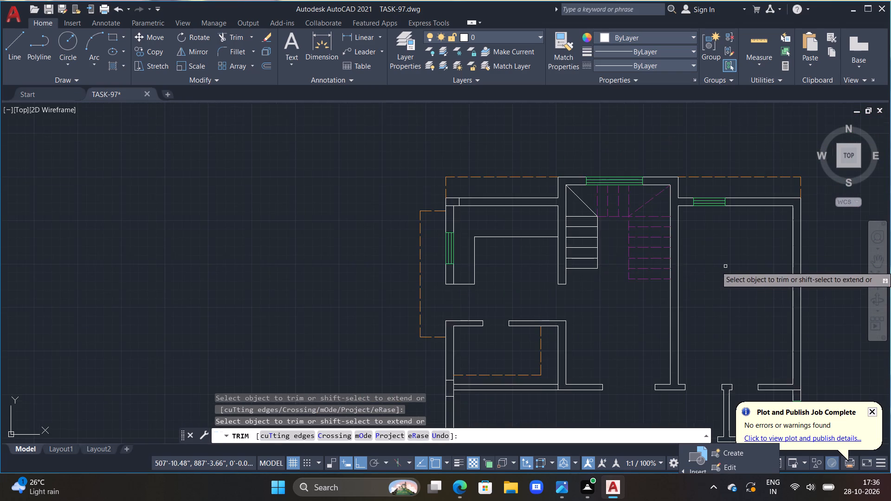
{"action": "middle_click_drag", "start_coordinate": [725, 266], "coordinate": [447, 280]}
{"action": "scroll", "coordinate": [495, 238], "scroll_direction": "up", "scroll_amount": 1}
{"action": "middle_click_drag", "start_coordinate": [500, 238], "coordinate": [535, 244]}
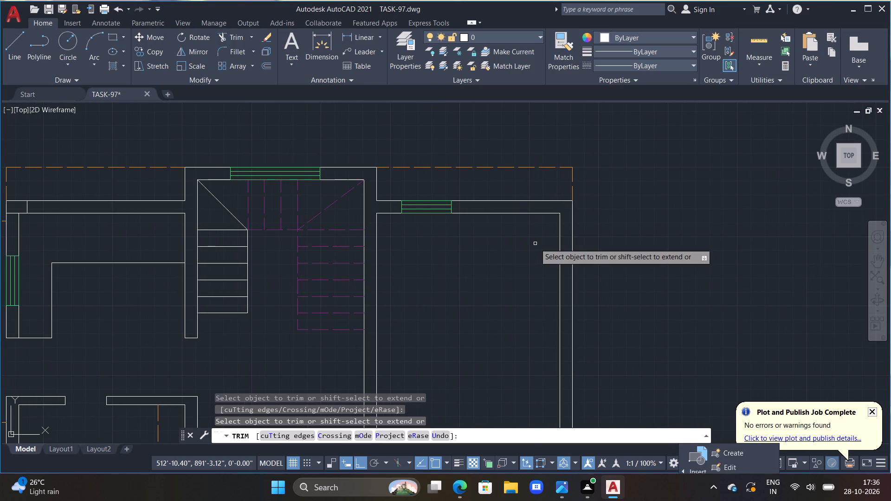
{"action": "key", "text": "Escape"}
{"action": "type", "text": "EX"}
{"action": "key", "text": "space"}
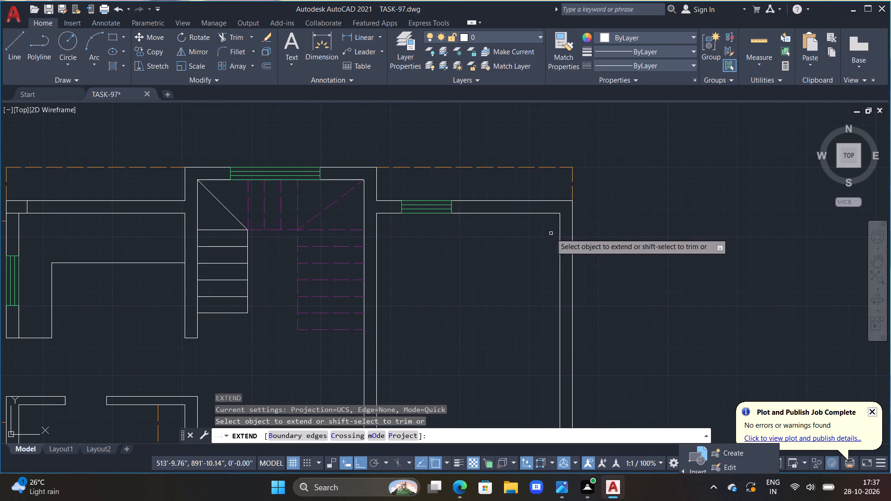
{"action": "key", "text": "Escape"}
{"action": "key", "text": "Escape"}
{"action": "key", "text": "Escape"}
Draw a line 15" west from the house's northeast outer corner, turn it south across the north wall, and trim it at the inner face.
{"action": "type", "text": "L"}
{"action": "key", "text": "space"}
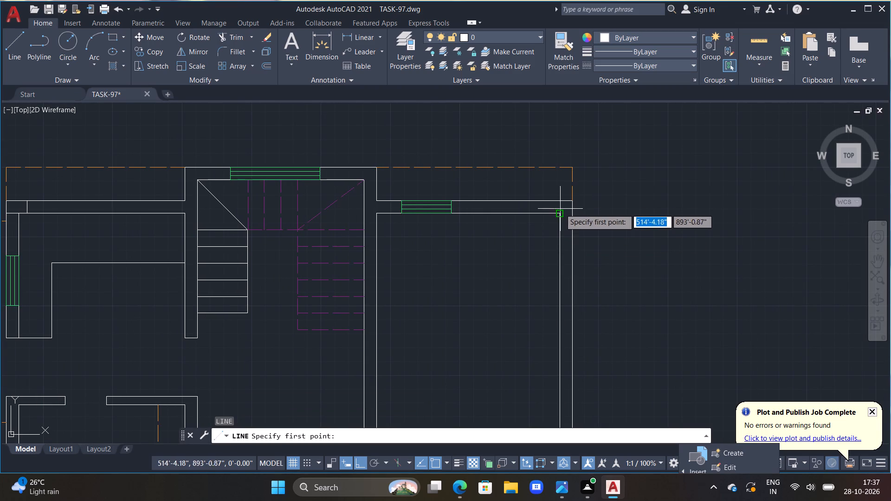
{"action": "left_click", "coordinate": [572, 200]}
{"action": "type", "text": "15\""}
{"action": "key", "text": "Return"}
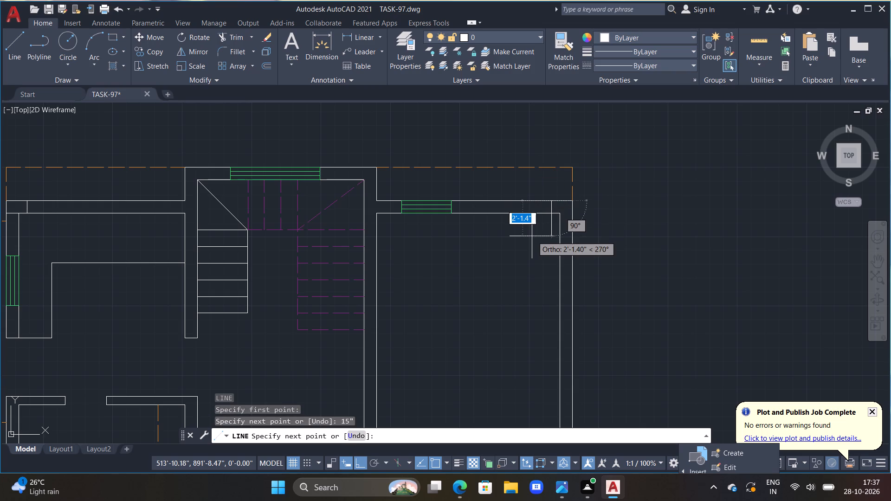
{"action": "left_click", "coordinate": [532, 236]}
{"action": "key", "text": "Escape"}
{"action": "type", "text": "TR"}
{"action": "key", "text": "space"}
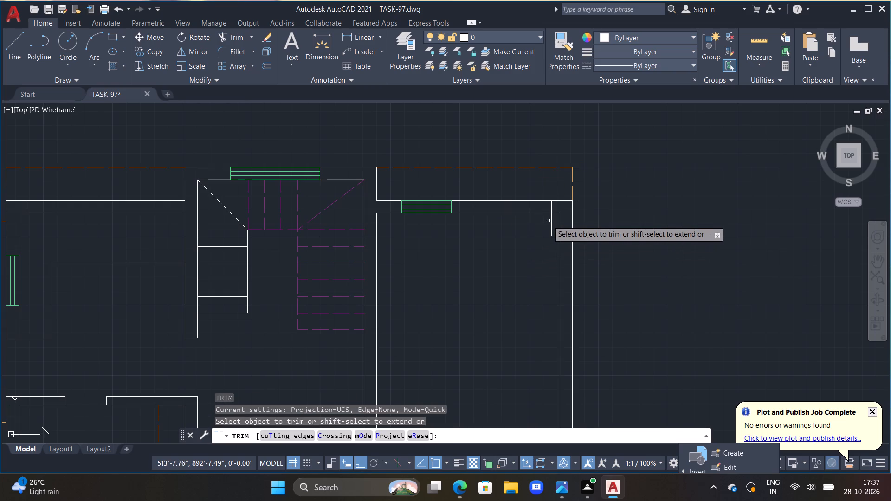
{"action": "double_click", "coordinate": [552, 220]}
{"action": "key", "text": "Escape"}
Extend the northeast room's north wall inner line to the east wall's outer face.
{"action": "type", "text": "EX"}
{"action": "key", "text": "space"}
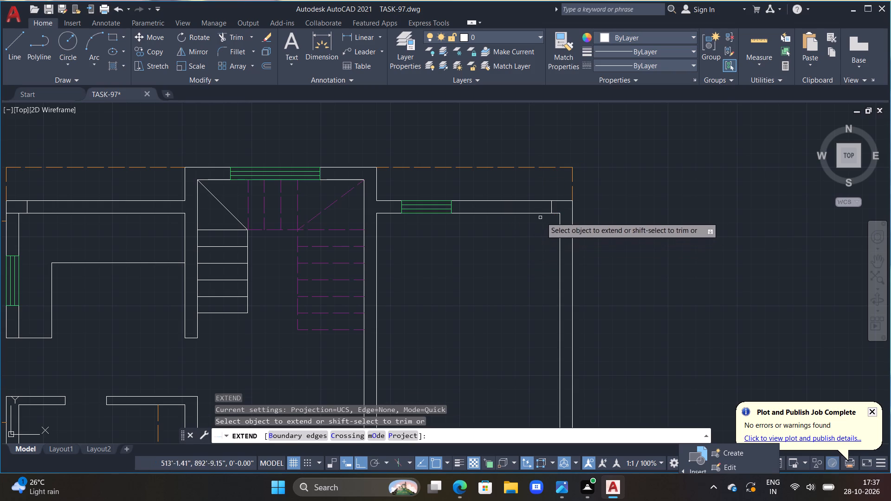
{"action": "left_click", "coordinate": [554, 212]}
{"action": "scroll", "coordinate": [498, 249], "scroll_direction": "down", "scroll_amount": 1}
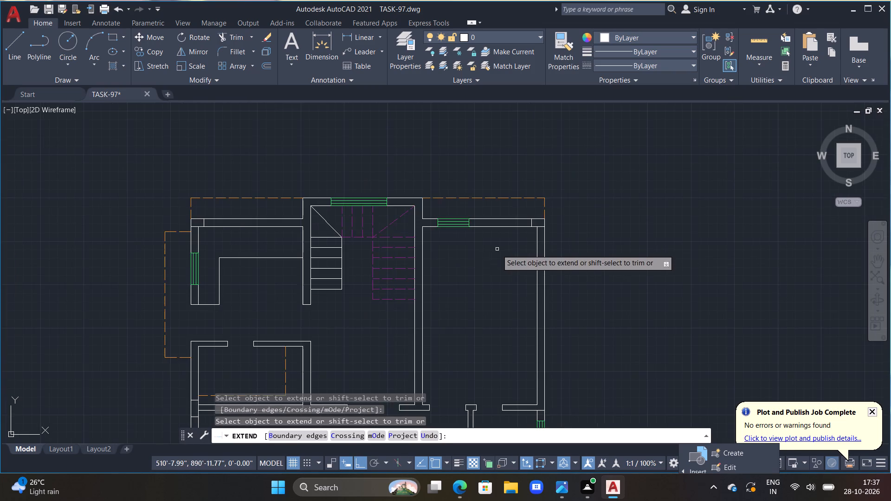
{"action": "middle_click_drag", "start_coordinate": [470, 258], "coordinate": [517, 178]}
{"action": "key", "text": "Escape"}
{"action": "key", "text": "Escape"}
Extend the west wall's inner line at the large southwest room's corner to the south wall's outer face.
{"action": "middle_click_drag", "start_coordinate": [524, 295], "coordinate": [549, 191]}
{"action": "key", "text": "Escape"}
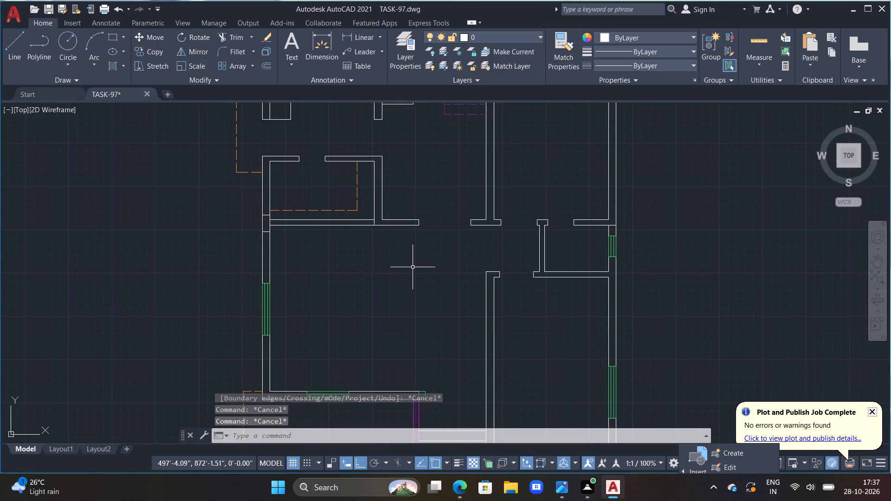
{"action": "key", "text": "Escape"}
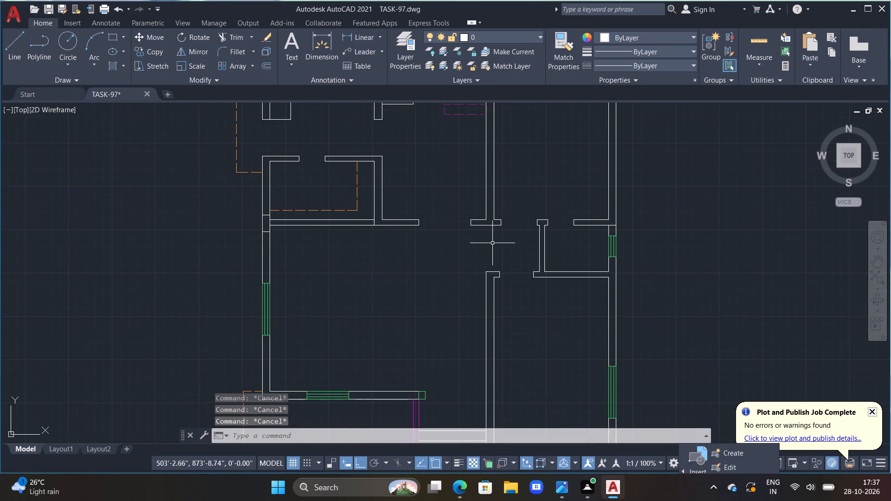
{"action": "scroll", "coordinate": [492, 247], "scroll_direction": "down", "scroll_amount": 1}
{"action": "middle_click_drag", "start_coordinate": [370, 248], "coordinate": [397, 195]}
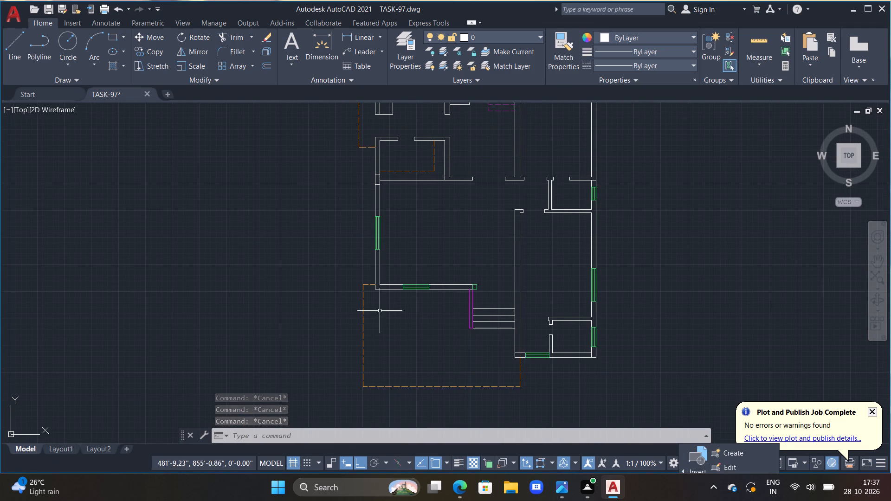
{"action": "scroll", "coordinate": [381, 292], "scroll_direction": "up", "scroll_amount": 1}
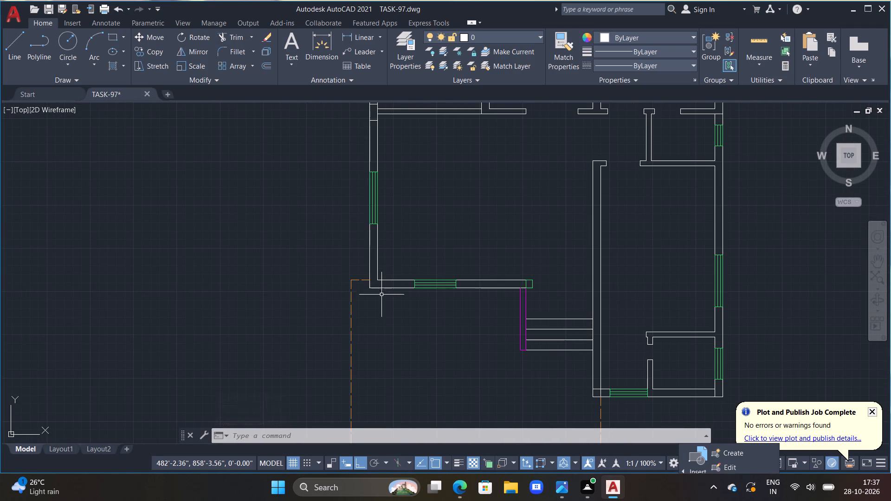
{"action": "scroll", "coordinate": [370, 277], "scroll_direction": "up", "scroll_amount": 2}
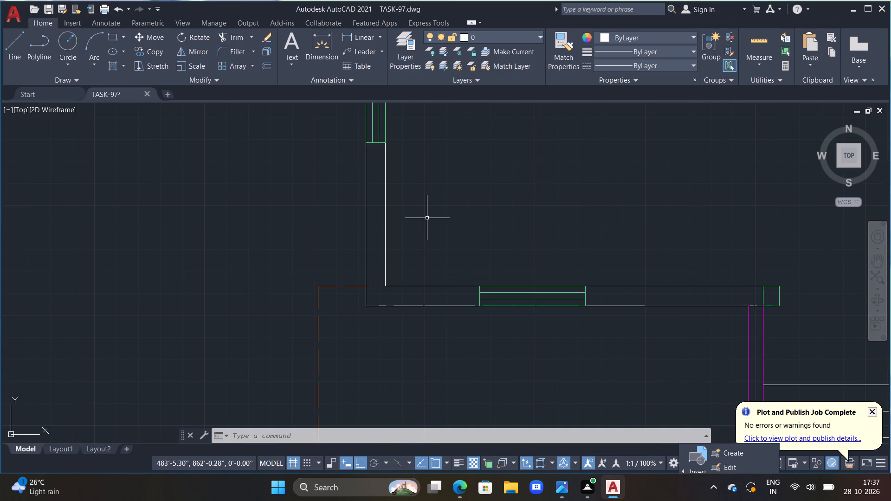
{"action": "type", "text": "EX"}
{"action": "key", "text": "space"}
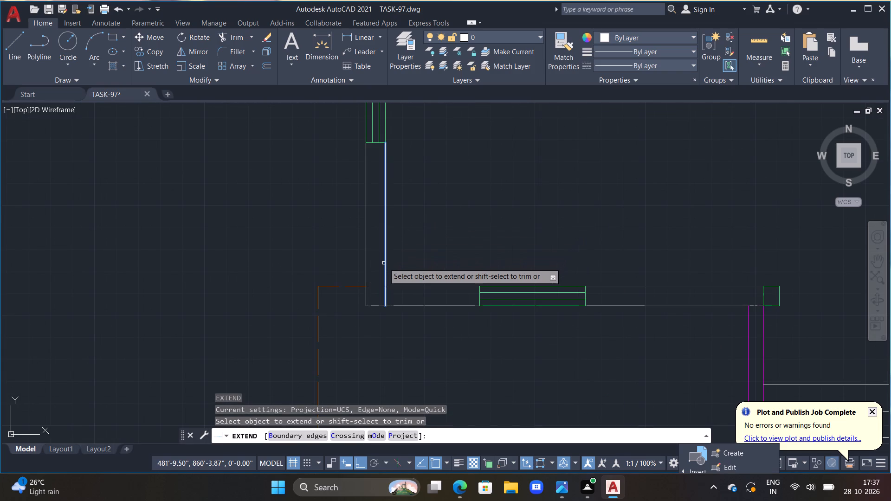
{"action": "left_click", "coordinate": [384, 263]}
{"action": "key", "text": "Escape"}
{"action": "key", "text": "Escape"}
Draw a line 15" north from that extended line's south end, turn it west across the west wall, and trim it at the outer face.
{"action": "type", "text": "L"}
{"action": "key", "text": "space"}
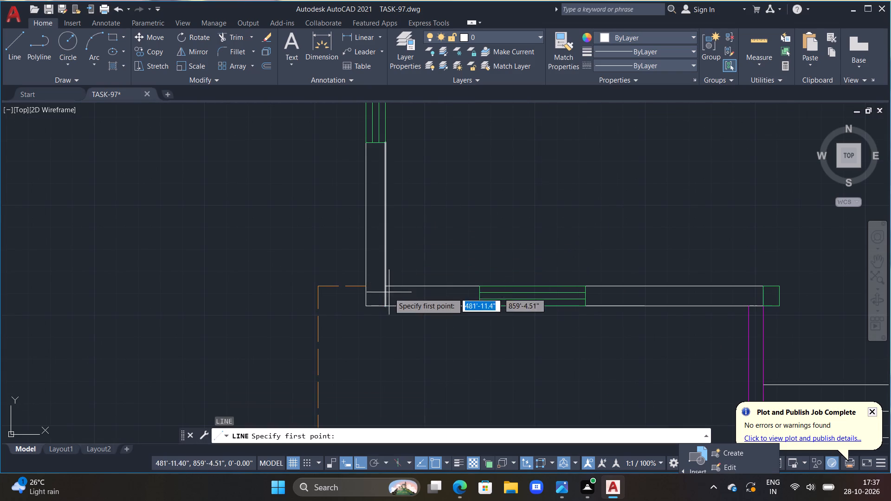
{"action": "left_click", "coordinate": [387, 306]}
{"action": "type", "text": "15\""}
{"action": "key", "text": "Return"}
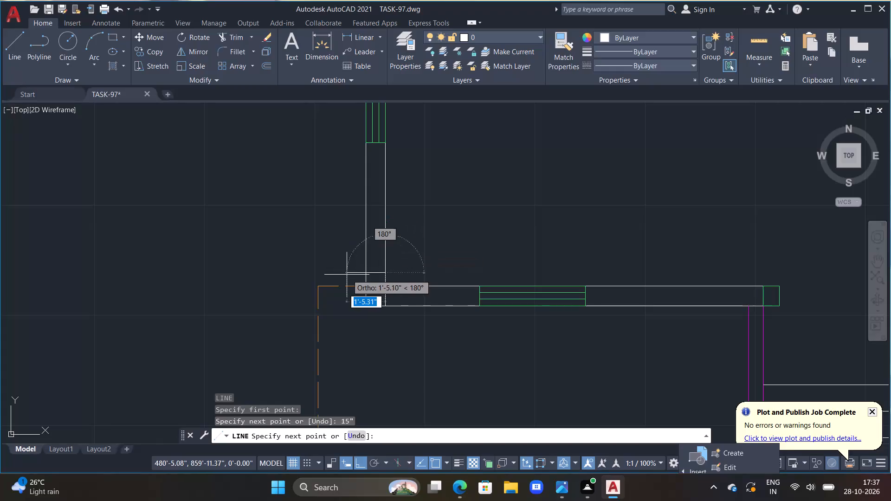
{"action": "left_click", "coordinate": [343, 274]}
{"action": "key", "text": "Escape"}
{"action": "type", "text": "TR"}
{"action": "key", "text": "space"}
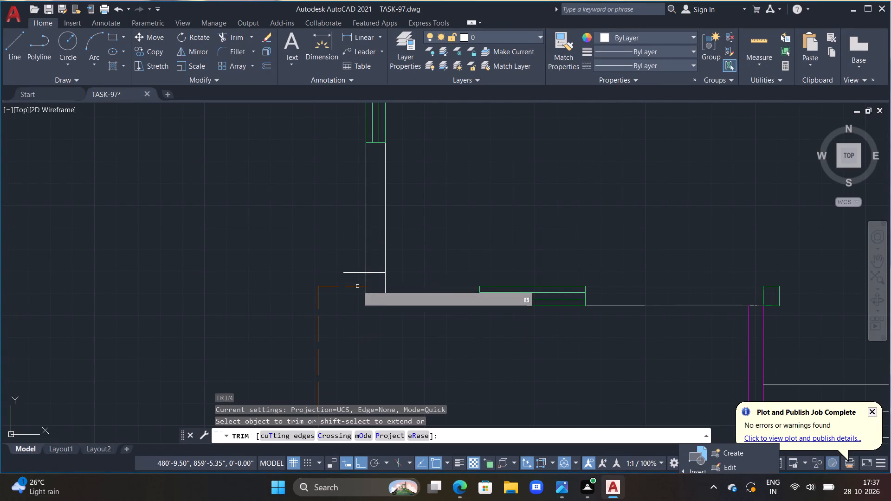
{"action": "left_click", "coordinate": [357, 273]}
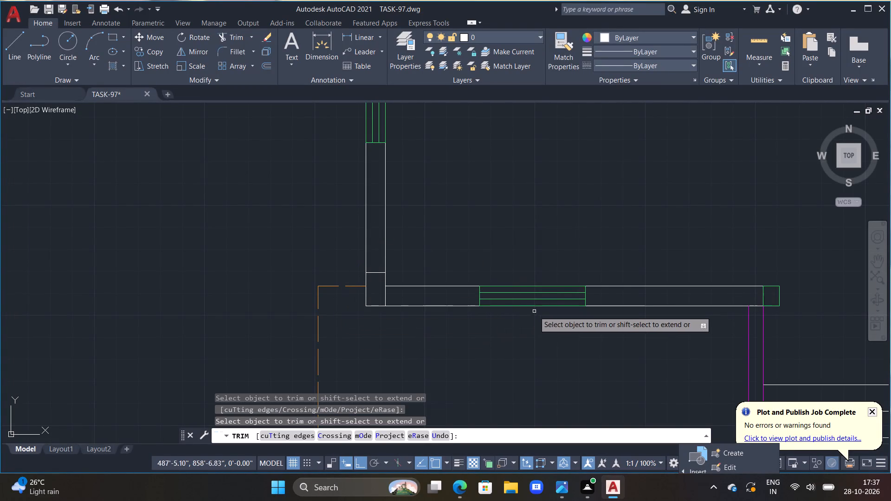
{"action": "middle_click_drag", "start_coordinate": [568, 321], "coordinate": [407, 324]}
{"action": "key", "text": "Escape"}
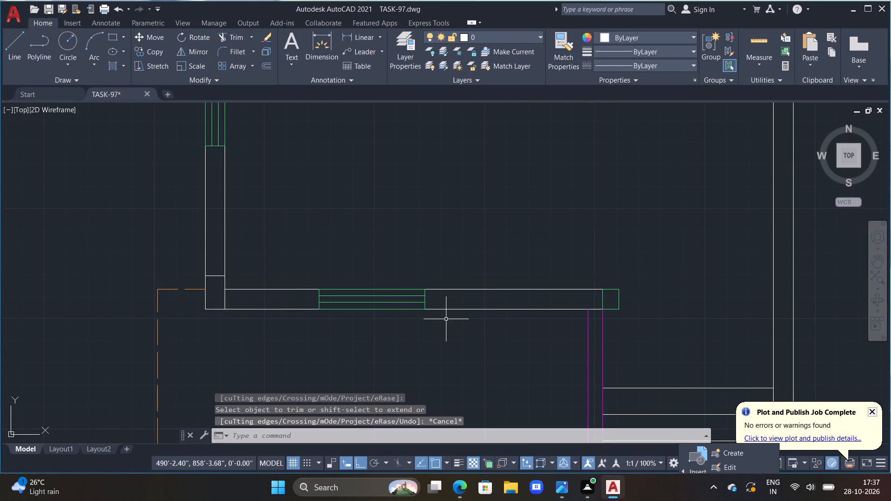
{"action": "key", "text": "Escape"}
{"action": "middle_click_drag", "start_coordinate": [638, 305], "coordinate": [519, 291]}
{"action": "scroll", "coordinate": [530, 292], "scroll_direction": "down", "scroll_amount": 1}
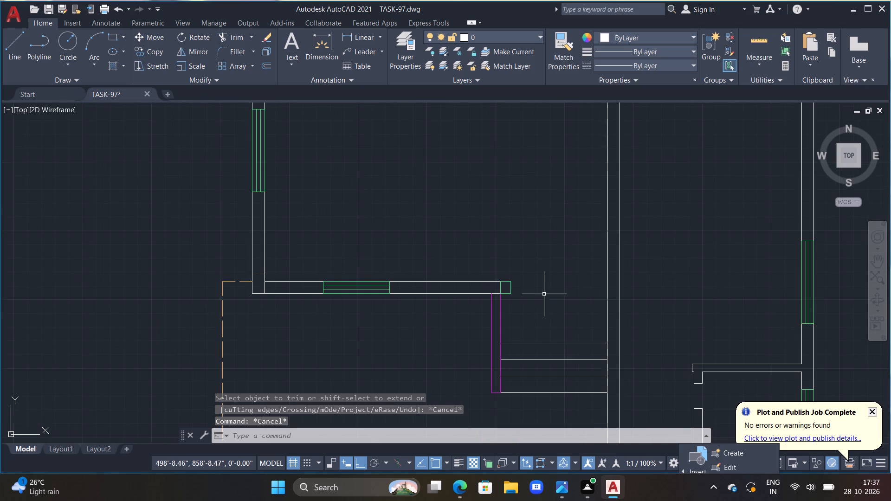
Draw a line across the central north-south wall, level with the southwest room's south wall outer face, and trim it at the east face.
{"action": "middle_click_drag", "start_coordinate": [589, 303], "coordinate": [522, 310]}
{"action": "key", "text": "Escape"}
{"action": "type", "text": "L"}
{"action": "key", "text": "space"}
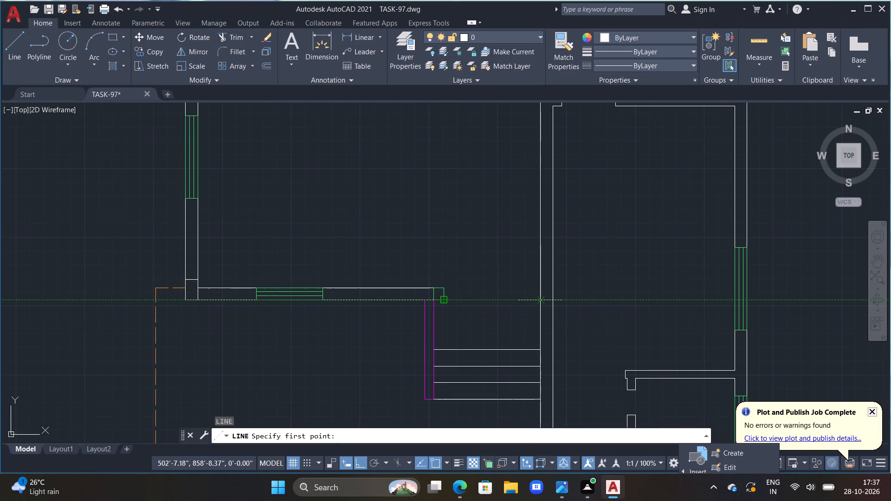
{"action": "left_click", "coordinate": [542, 300]}
{"action": "left_click", "coordinate": [572, 300]}
{"action": "key", "text": "Escape"}
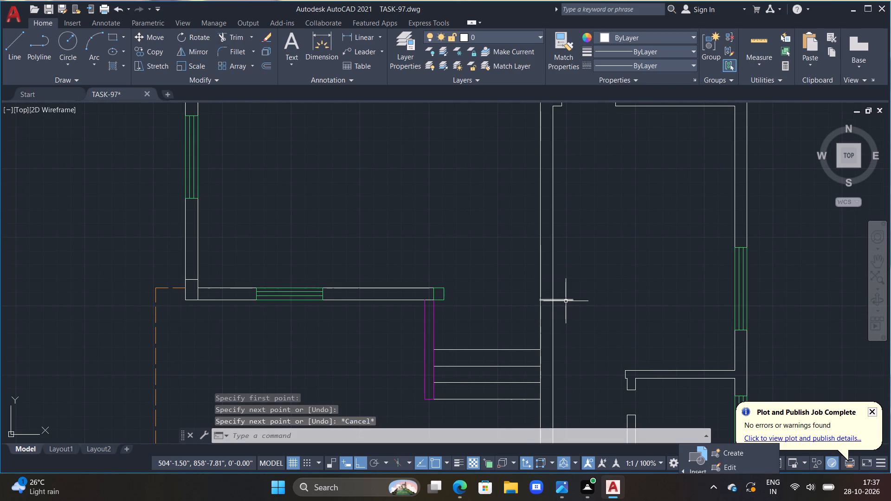
{"action": "type", "text": "TR"}
{"action": "key", "text": "space"}
{"action": "left_click", "coordinate": [565, 300]}
{"action": "key", "text": "Escape"}
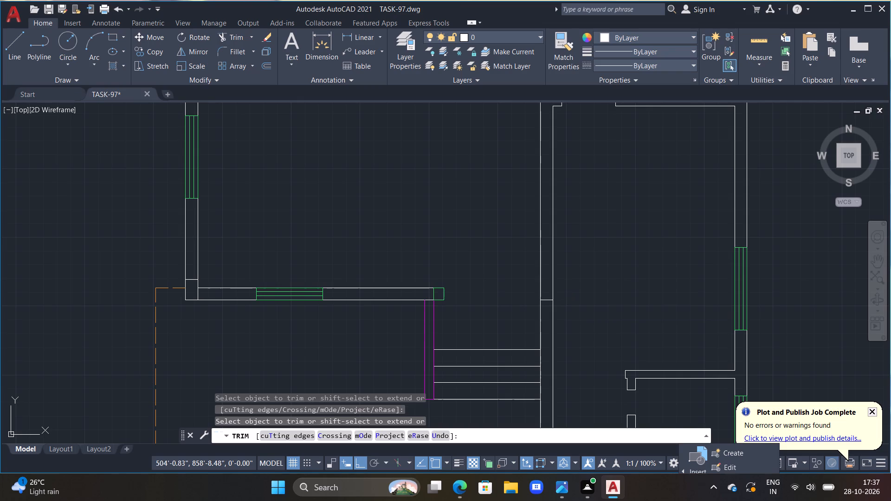
From that line's west end, draw about 10.5" north, 9" east across the central wall, and back south to close the column outline.
{"action": "type", "text": "L"}
{"action": "key", "text": "space"}
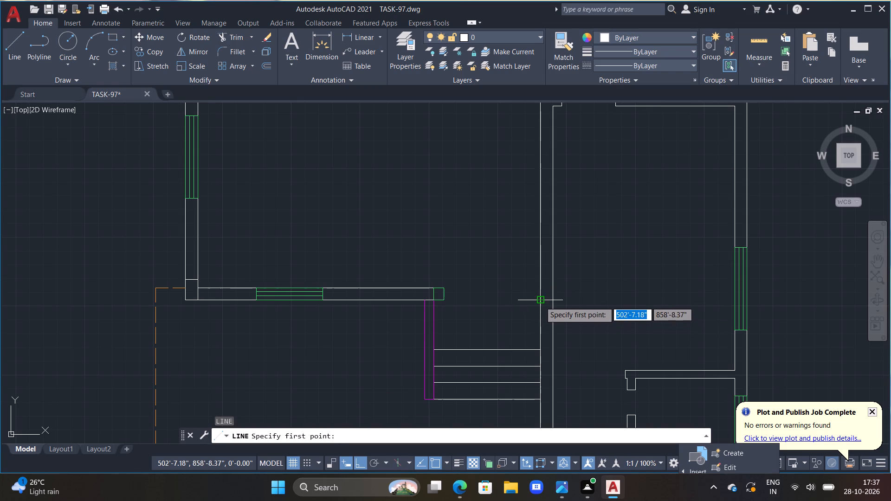
{"action": "left_click", "coordinate": [540, 302]}
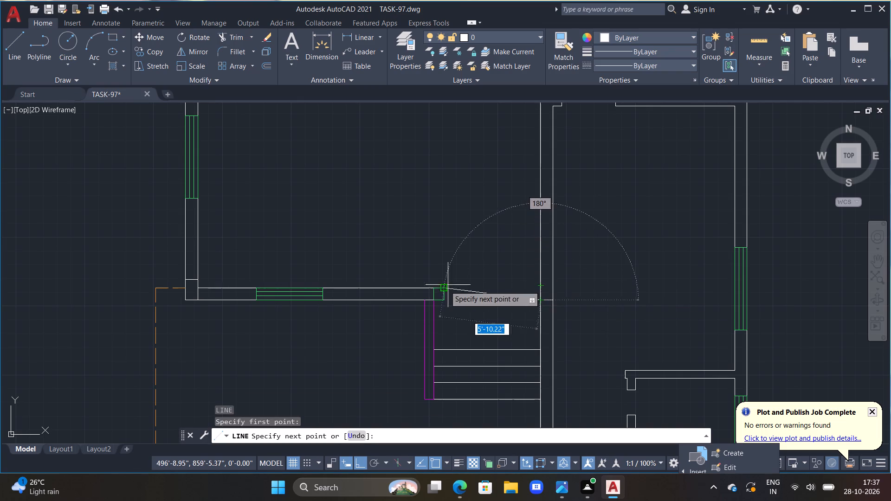
{"action": "left_click", "coordinate": [539, 287]}
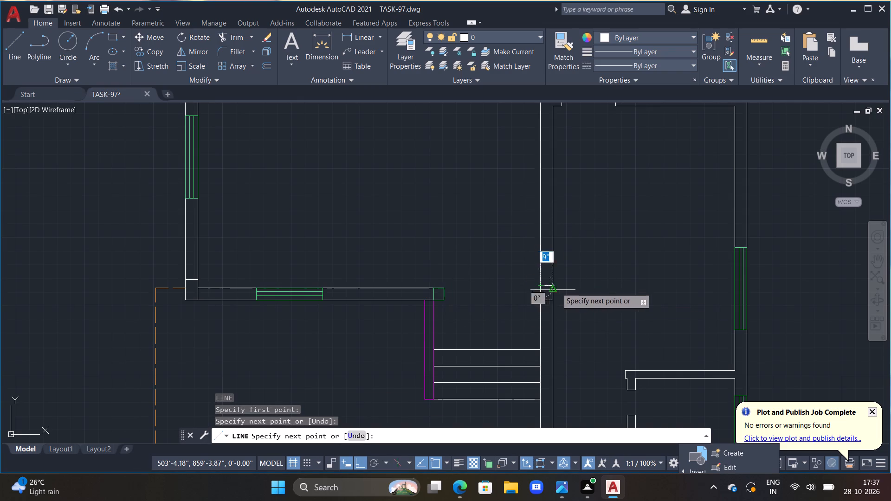
{"action": "left_click", "coordinate": [556, 287]}
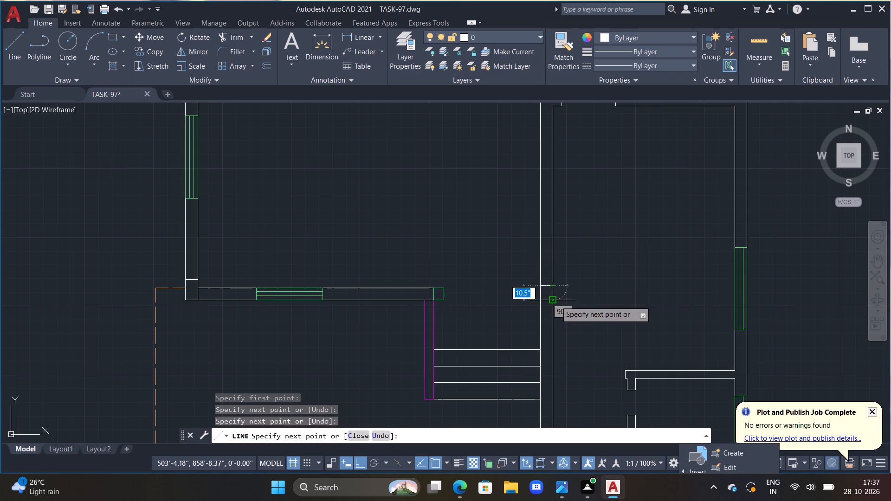
{"action": "double_click", "coordinate": [556, 301]}
{"action": "key", "text": "Escape"}
Draw a horizontal line across the central wall just south of its north end and trim off the overhangs beyond both wall faces.
{"action": "scroll", "coordinate": [565, 251], "scroll_direction": "down", "scroll_amount": 2}
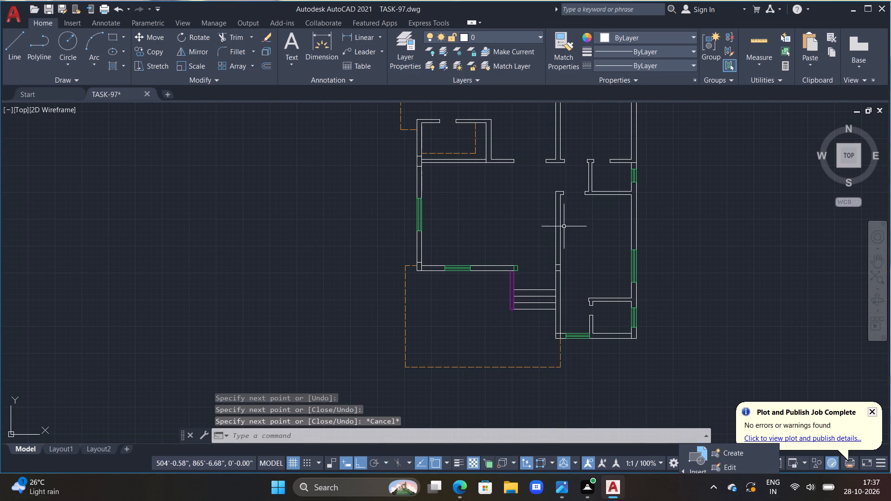
{"action": "scroll", "coordinate": [567, 228], "scroll_direction": "up", "scroll_amount": 1}
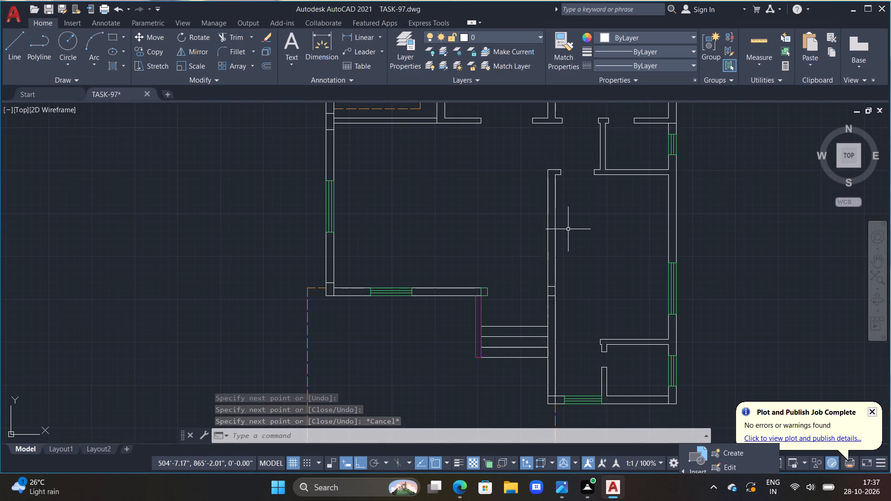
{"action": "type", "text": "L"}
{"action": "key", "text": "space"}
{"action": "scroll", "coordinate": [559, 246], "scroll_direction": "up", "scroll_amount": 2}
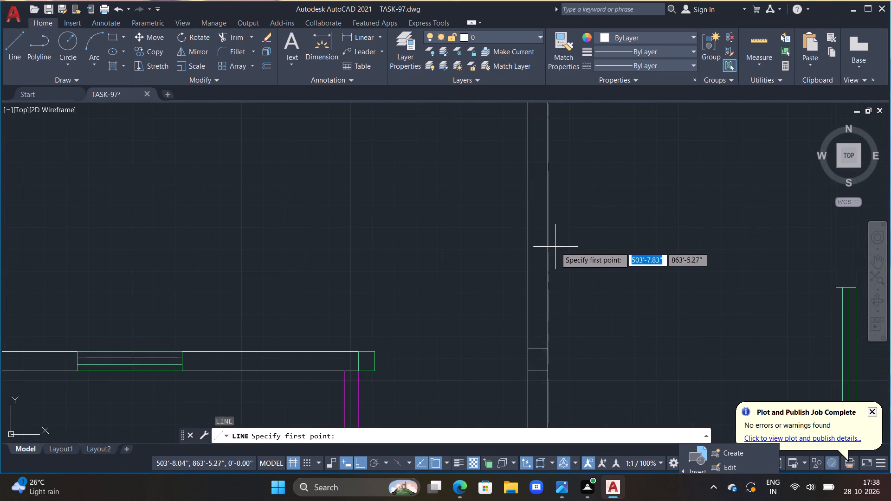
{"action": "scroll", "coordinate": [549, 219], "scroll_direction": "down", "scroll_amount": 2}
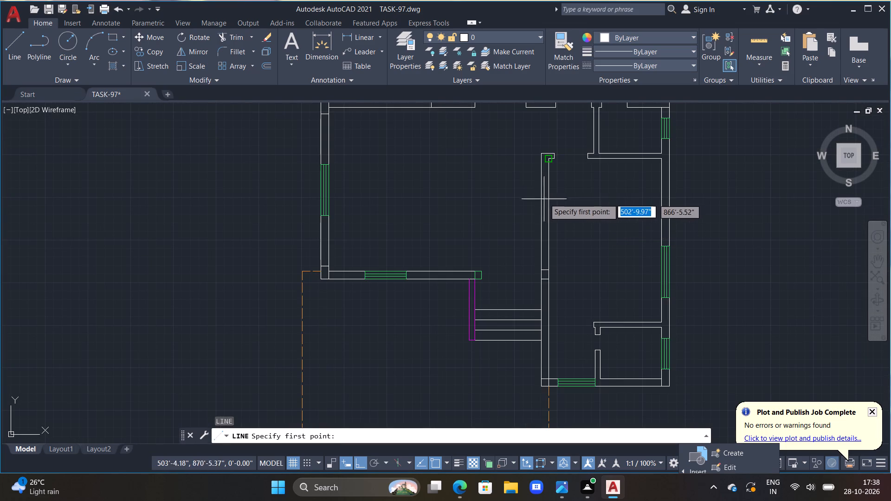
{"action": "scroll", "coordinate": [549, 191], "scroll_direction": "up", "scroll_amount": 1}
{"action": "left_click", "coordinate": [523, 190]}
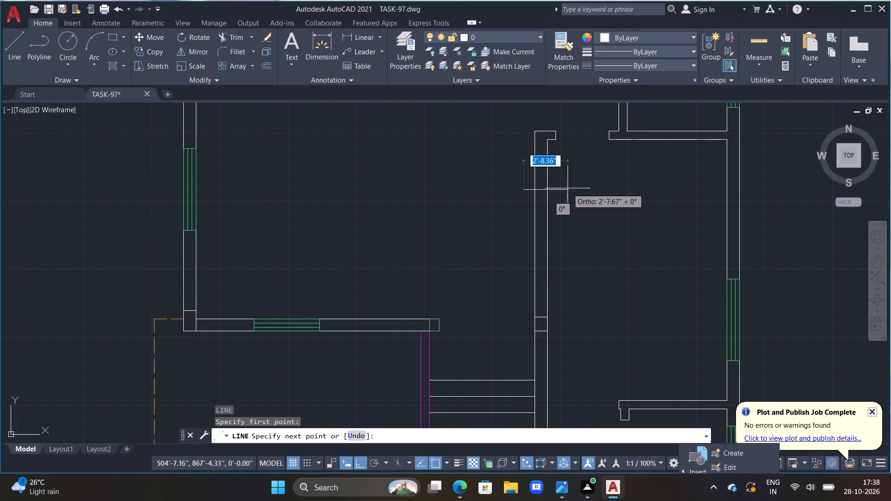
{"action": "left_click", "coordinate": [568, 188]}
{"action": "key", "text": "Escape"}
{"action": "type", "text": "TR"}
{"action": "key", "text": "space"}
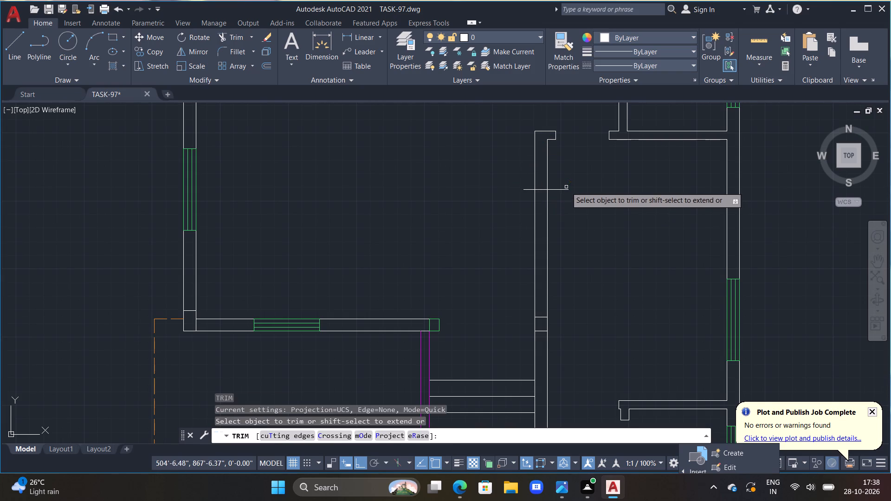
{"action": "left_click", "coordinate": [566, 187]}
{"action": "left_click", "coordinate": [563, 203]}
{"action": "left_click", "coordinate": [528, 190]}
{"action": "key", "text": "Escape"}
{"action": "key", "text": "Escape"}
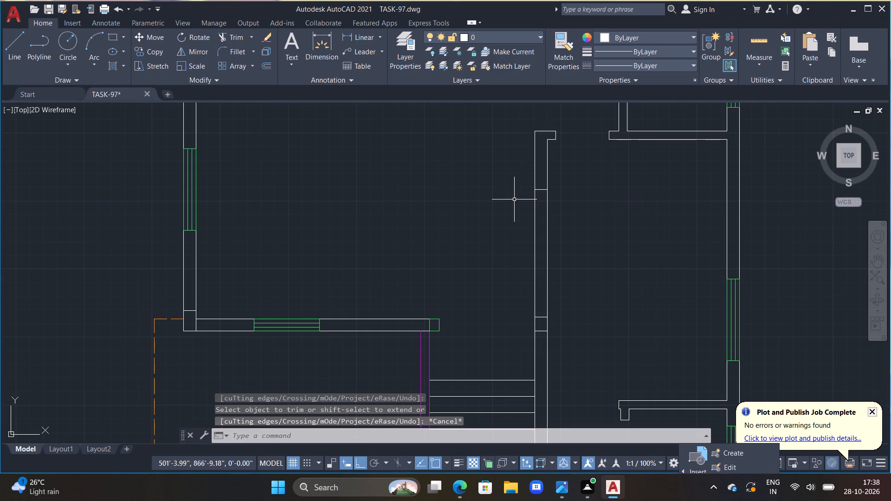
{"action": "key", "text": "Escape"}
{"action": "key", "text": "Escape"}
From that line's west end, draw 6" and another 9" south, cross to the wall's east face, and return north to close the outline.
{"action": "type", "text": "L"}
{"action": "key", "text": "space"}
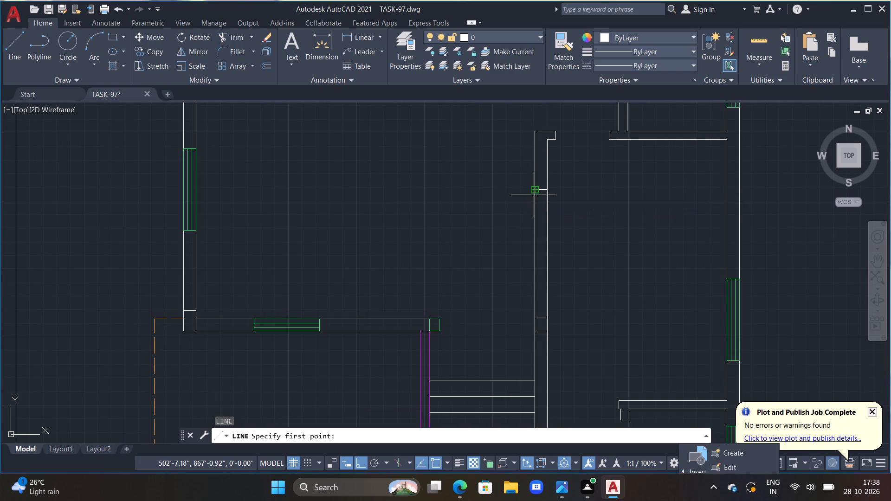
{"action": "left_click", "coordinate": [534, 192]}
{"action": "type", "text": "6\""}
{"action": "key", "text": "Return"}
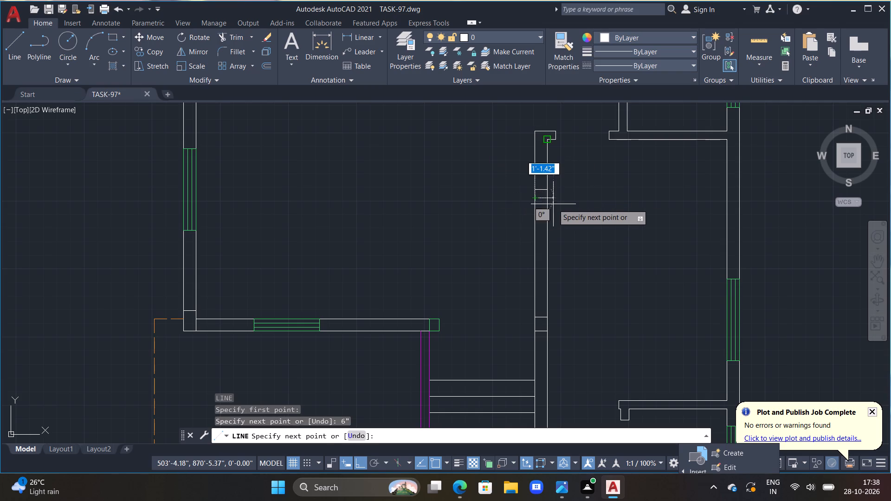
{"action": "scroll", "coordinate": [544, 208], "scroll_direction": "up", "scroll_amount": 3}
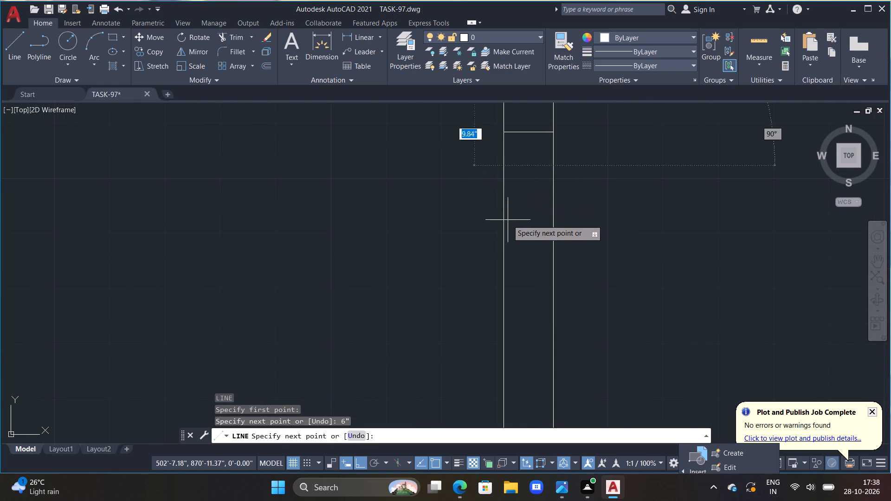
{"action": "scroll", "coordinate": [558, 175], "scroll_direction": "down", "scroll_amount": 3}
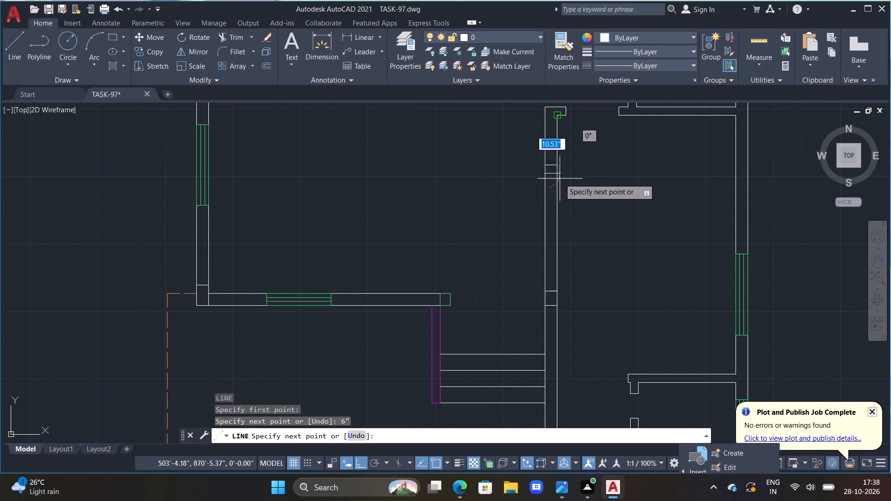
{"action": "scroll", "coordinate": [561, 181], "scroll_direction": "up", "scroll_amount": 1}
{"action": "type", "text": "9\""}
{"action": "key", "text": "Return"}
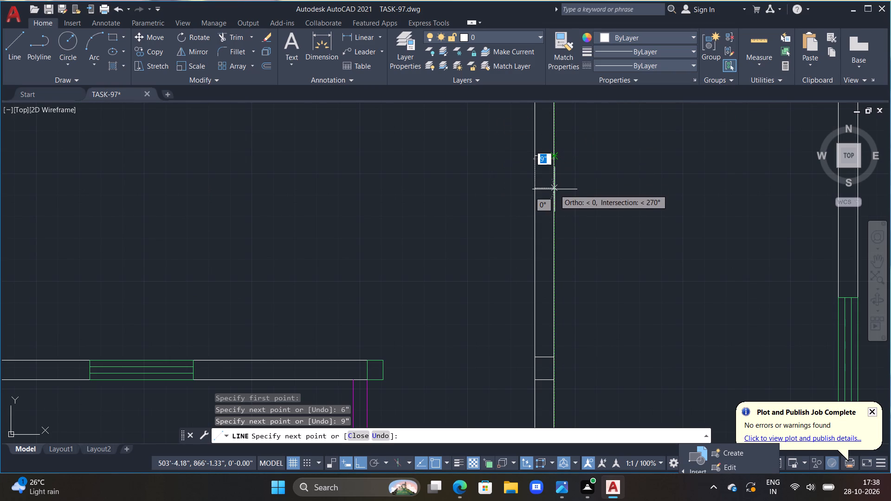
{"action": "left_click", "coordinate": [555, 189]}
{"action": "left_click", "coordinate": [555, 159]}
{"action": "key", "text": "Escape"}
Draw a line in colour 248,153,30 with linetype JIS_02_0.7 across the passage opening, joining the central wall's west faces.
{"action": "scroll", "coordinate": [577, 181], "scroll_direction": "down", "scroll_amount": 3}
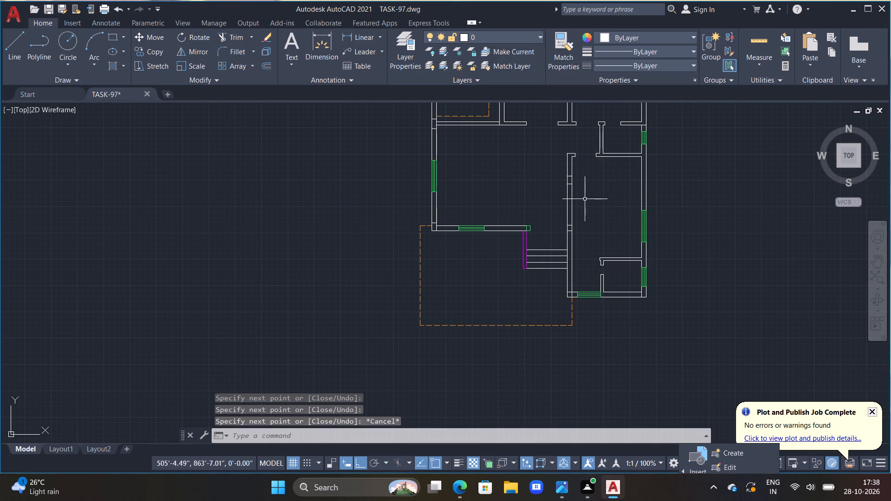
{"action": "middle_click_drag", "start_coordinate": [587, 179], "coordinate": [565, 332]}
{"action": "scroll", "coordinate": [550, 283], "scroll_direction": "up", "scroll_amount": 2}
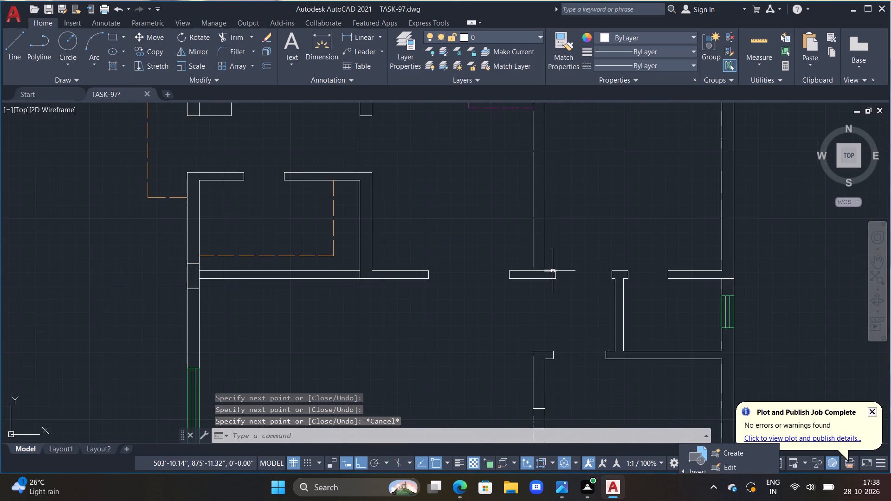
{"action": "scroll", "coordinate": [553, 315], "scroll_direction": "up", "scroll_amount": 1}
{"action": "middle_click_drag", "start_coordinate": [552, 315], "coordinate": [501, 245]}
{"action": "key", "text": "Escape"}
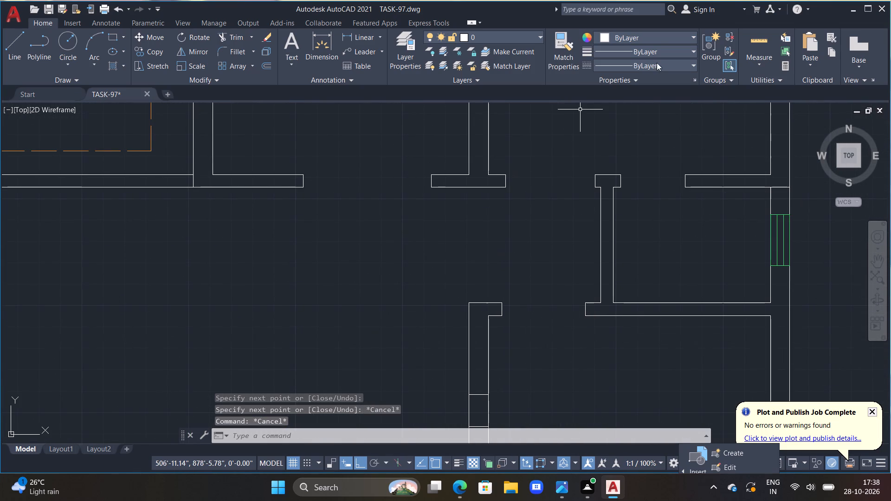
{"action": "left_click", "coordinate": [658, 40]}
{"action": "left_click", "coordinate": [625, 108]}
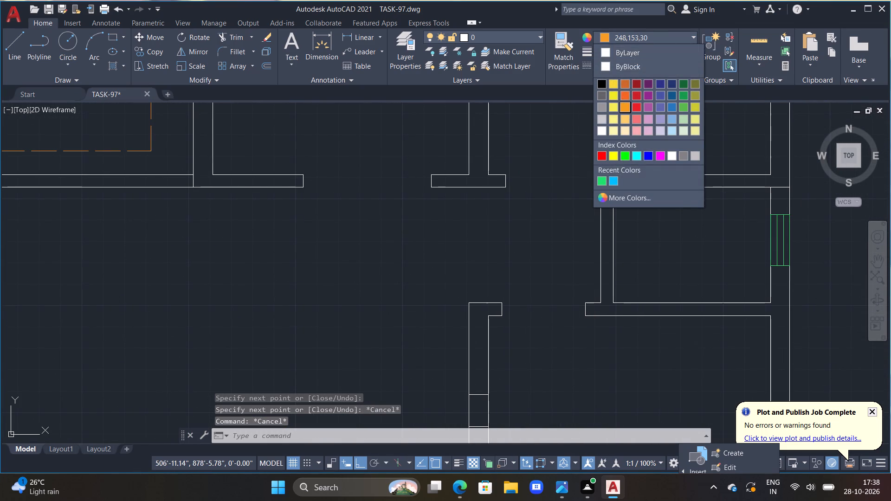
{"action": "left_click", "coordinate": [632, 65]}
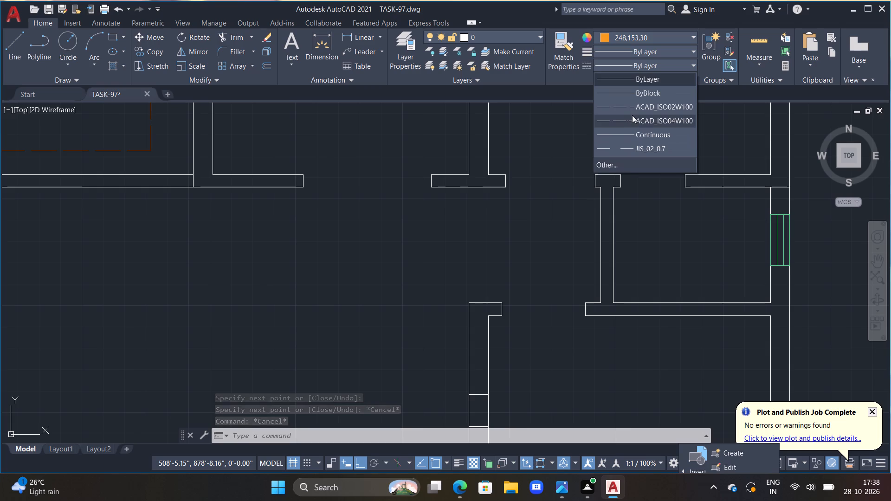
{"action": "left_click", "coordinate": [625, 152]}
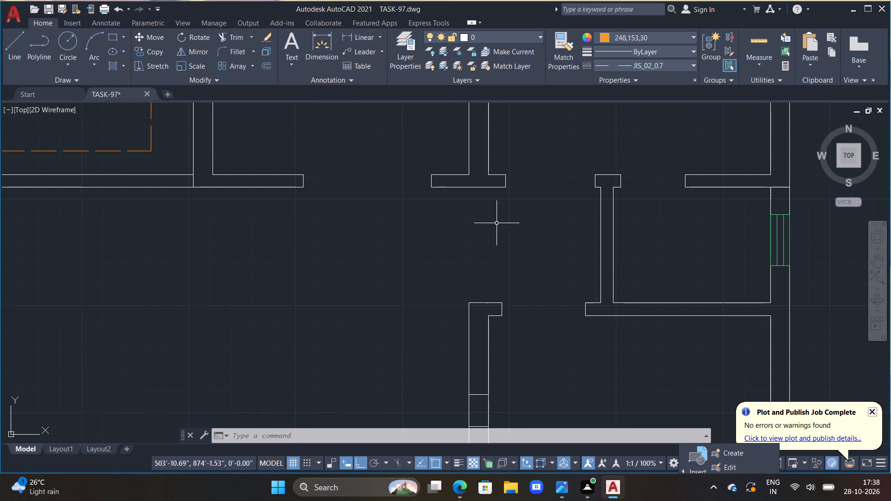
{"action": "key", "text": "l"}
{"action": "key", "text": "space"}
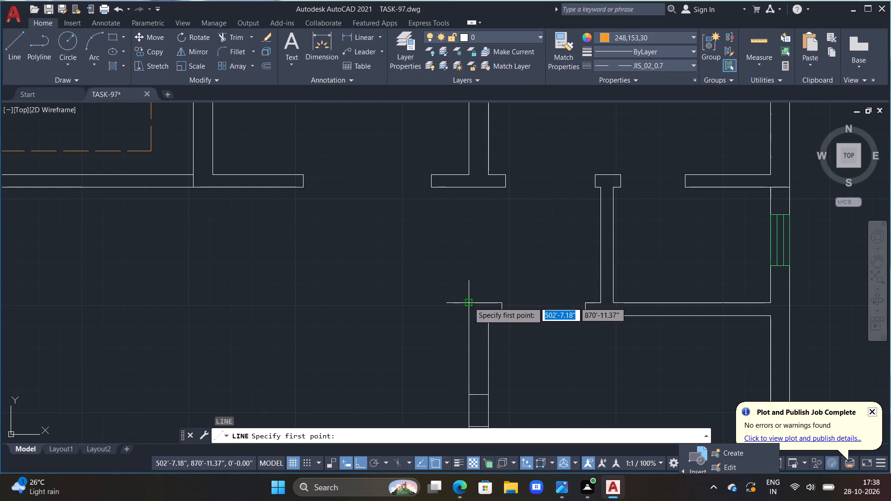
{"action": "double_click", "coordinate": [472, 187]}
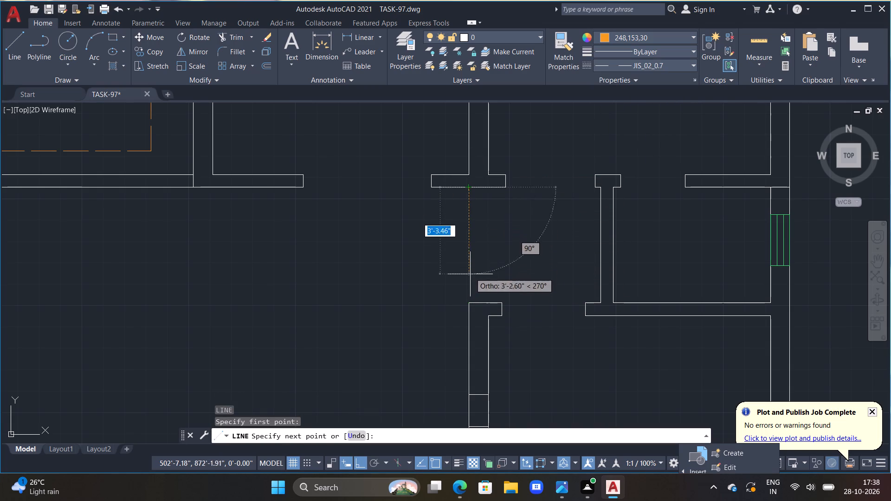
{"action": "left_click", "coordinate": [468, 302]}
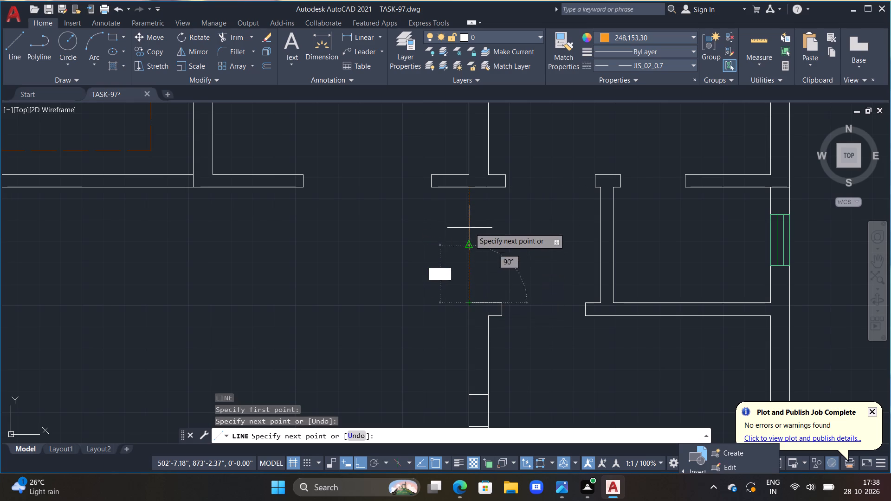
{"action": "key", "text": "Escape"}
Change the linetype of the line across the passage opening to ACAD_ISO02W100.
{"action": "left_click", "coordinate": [469, 231]}
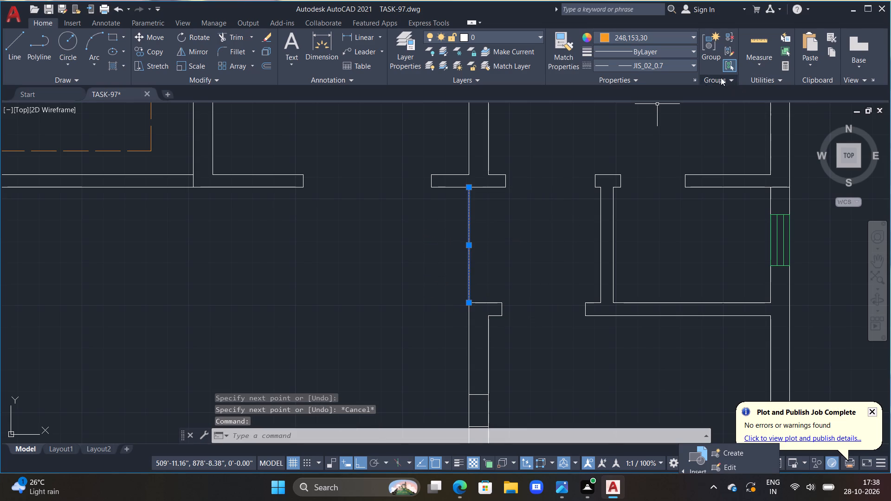
{"action": "left_click", "coordinate": [691, 64]}
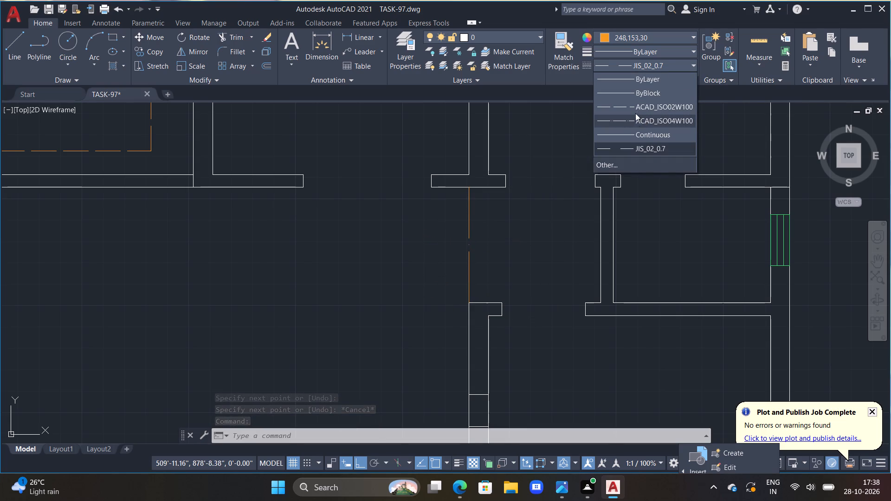
{"action": "left_click", "coordinate": [634, 107]}
{"action": "key", "text": "Escape"}
{"action": "key", "text": "Escape"}
{"action": "key", "text": "Escape"}
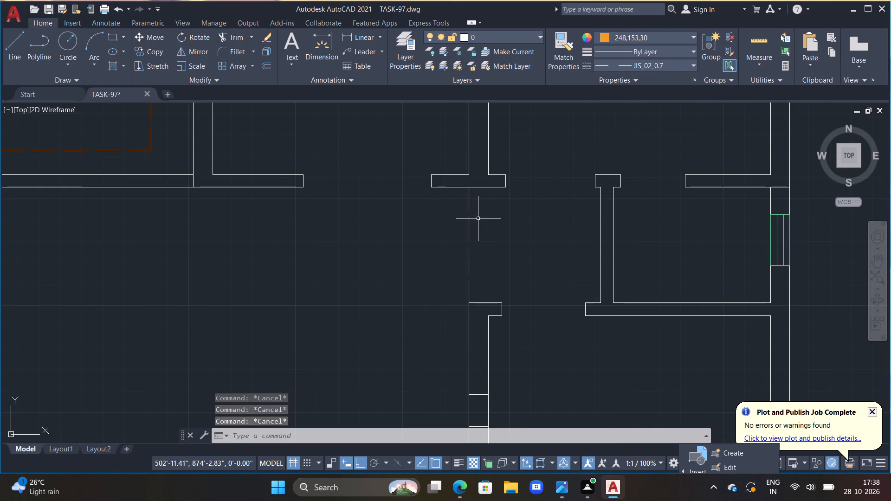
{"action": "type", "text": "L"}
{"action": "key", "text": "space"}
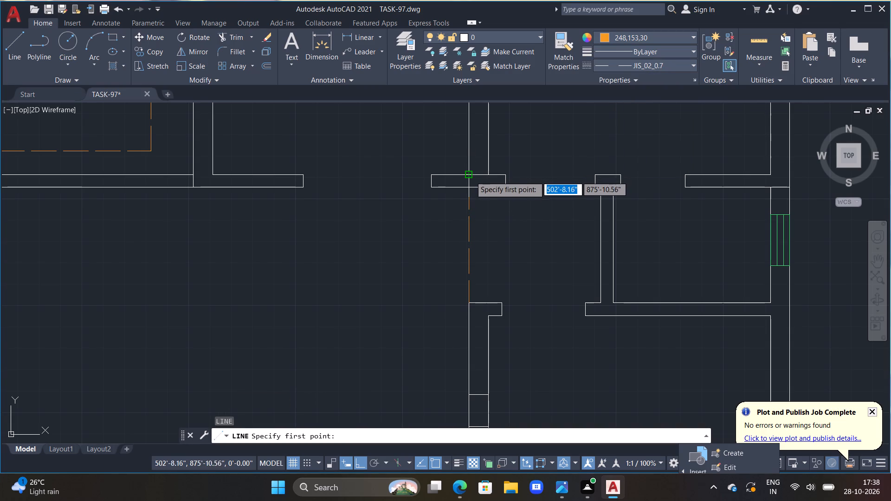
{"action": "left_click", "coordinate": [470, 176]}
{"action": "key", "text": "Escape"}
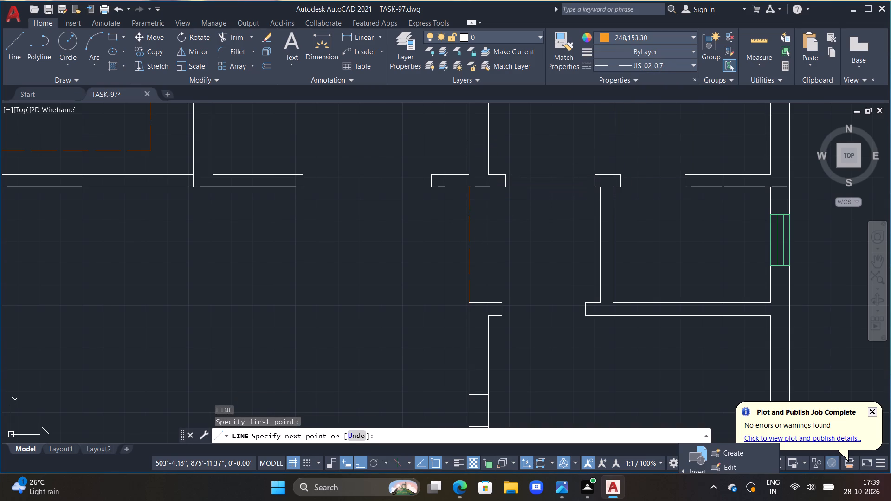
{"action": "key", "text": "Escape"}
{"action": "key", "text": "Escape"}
Offset the dashed opening line 9" east, in line with the central wall's east face.
{"action": "type", "text": "OFF 9'"}
{"action": "key", "text": "Return"}
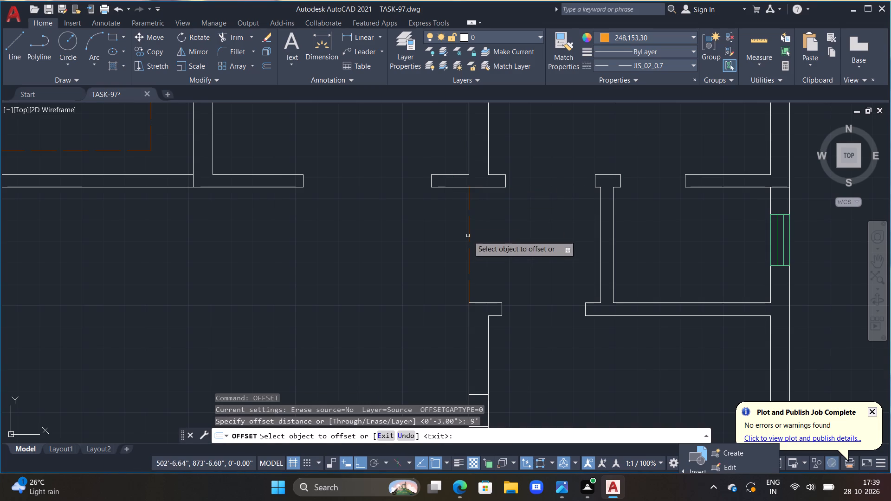
{"action": "left_click", "coordinate": [468, 235]}
{"action": "type", "text": "9\""}
{"action": "key", "text": "Return"}
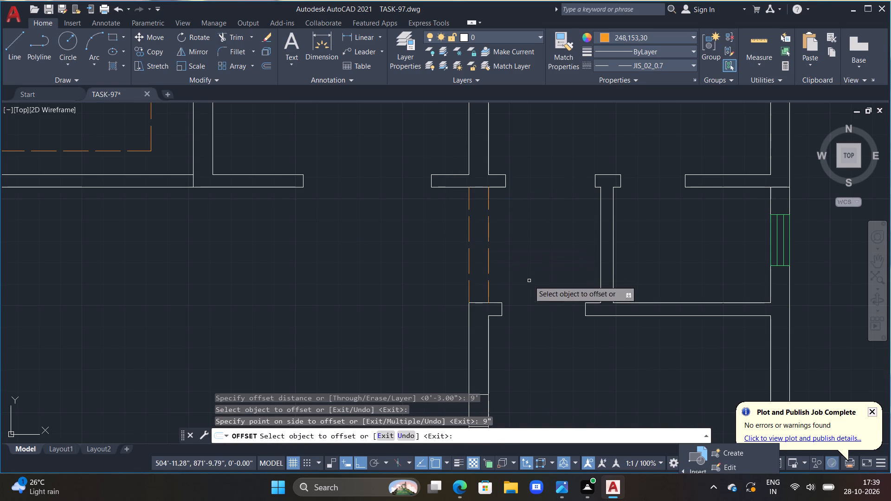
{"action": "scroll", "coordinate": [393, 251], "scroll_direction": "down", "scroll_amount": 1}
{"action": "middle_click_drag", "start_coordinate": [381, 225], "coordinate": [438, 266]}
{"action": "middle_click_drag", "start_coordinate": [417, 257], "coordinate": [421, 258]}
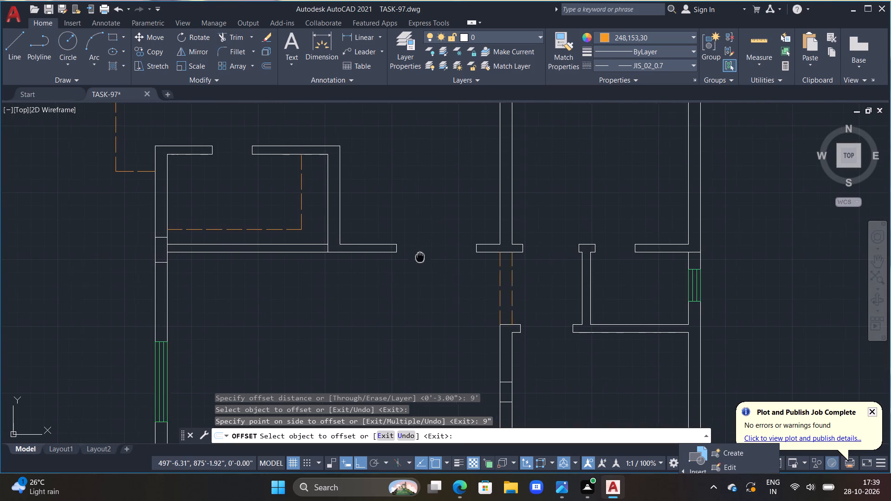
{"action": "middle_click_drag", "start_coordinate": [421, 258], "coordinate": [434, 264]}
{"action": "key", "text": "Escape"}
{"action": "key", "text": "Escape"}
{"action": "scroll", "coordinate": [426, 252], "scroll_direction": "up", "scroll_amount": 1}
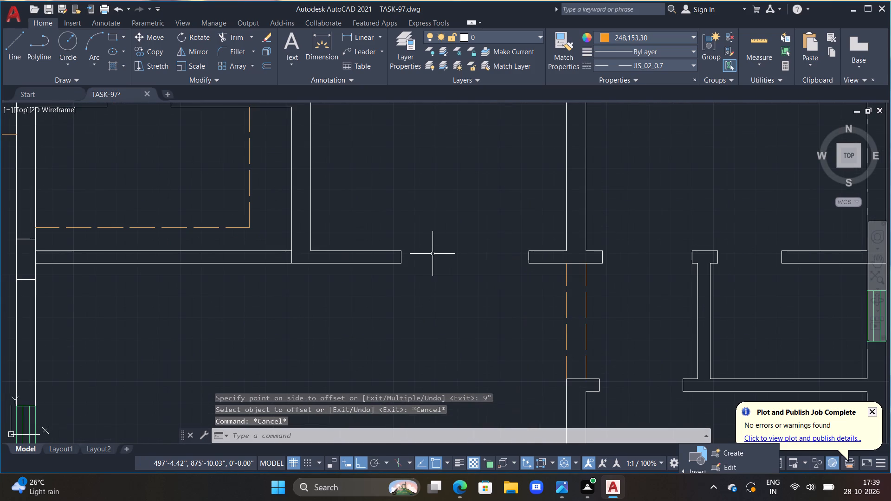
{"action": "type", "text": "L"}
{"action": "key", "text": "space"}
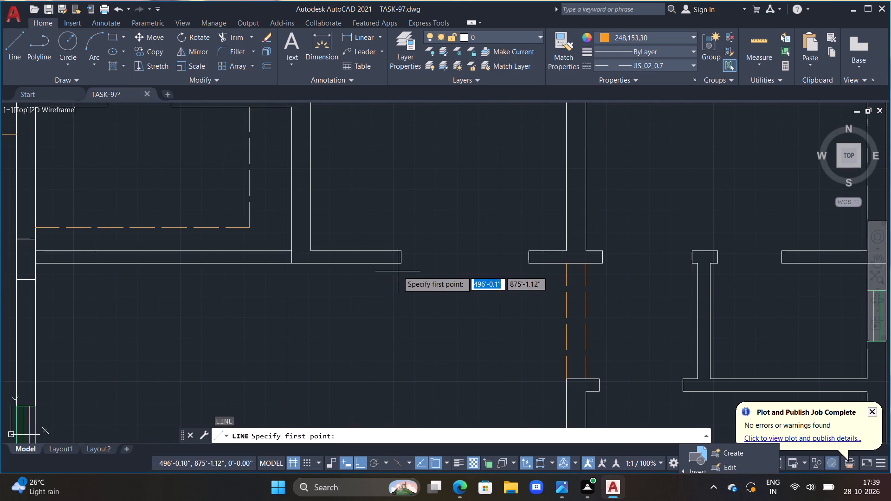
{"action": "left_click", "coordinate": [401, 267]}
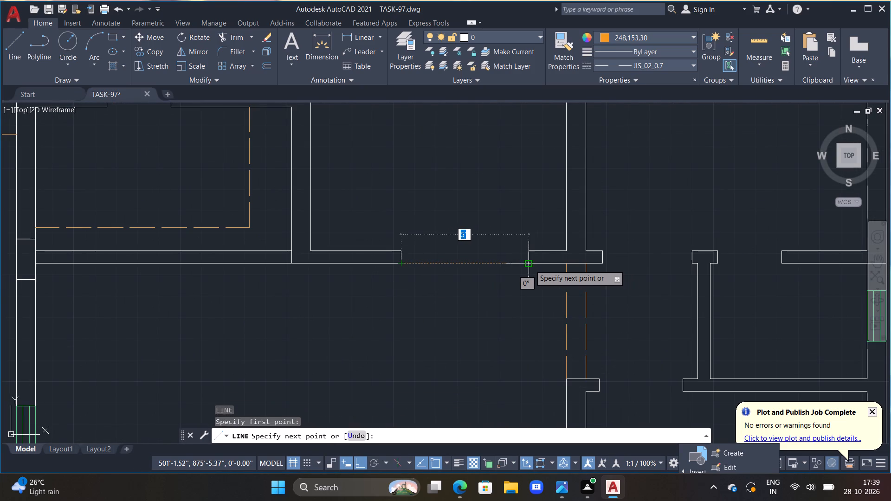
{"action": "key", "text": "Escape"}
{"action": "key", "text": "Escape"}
With linetype ACAD_ISO02W100, draw two dashed lines across the opening in the east-west wall just west of the central wall, joining both faces.
{"action": "left_click", "coordinate": [632, 61]}
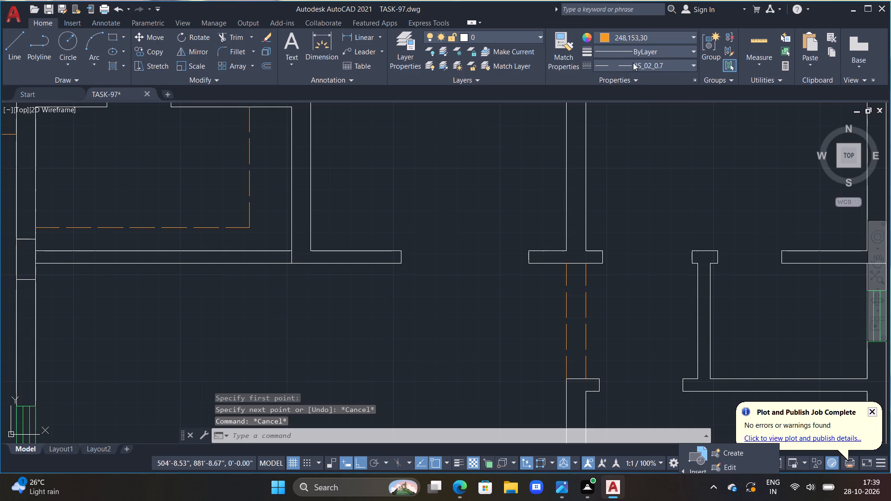
{"action": "left_click", "coordinate": [637, 108]}
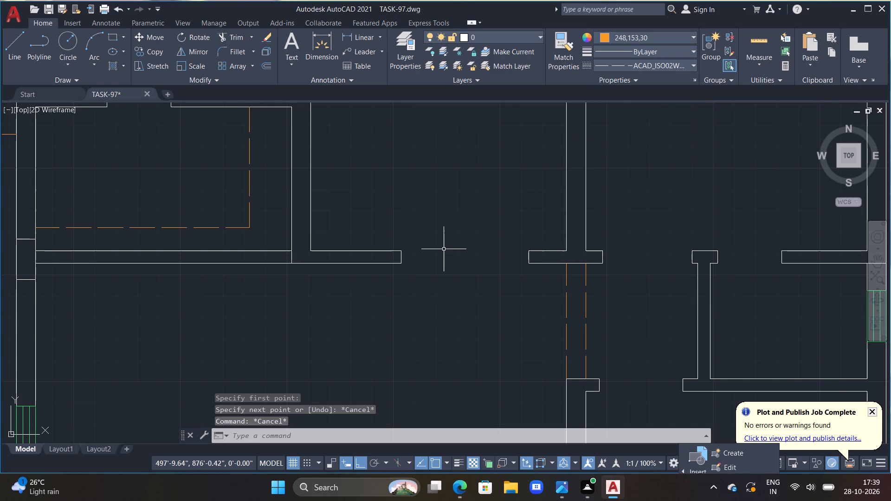
{"action": "type", "text": "L"}
{"action": "key", "text": "space"}
{"action": "left_click", "coordinate": [402, 265]}
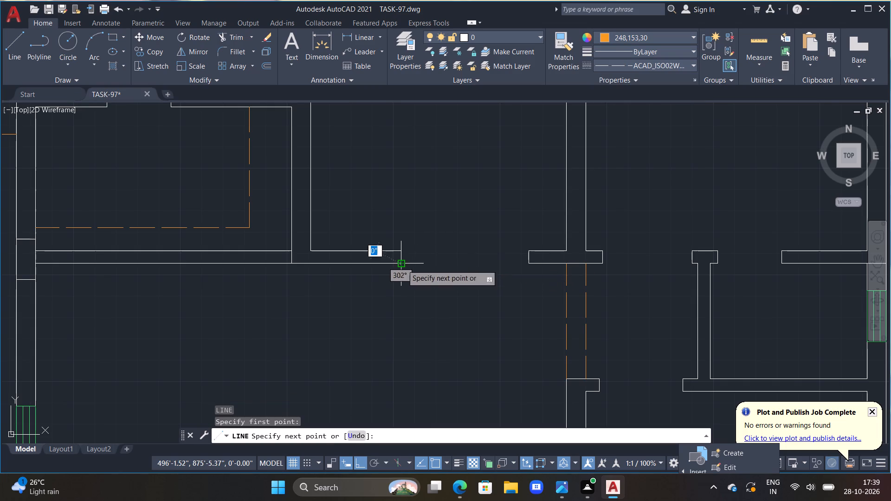
{"action": "left_click", "coordinate": [529, 263]}
{"action": "key", "text": "Escape"}
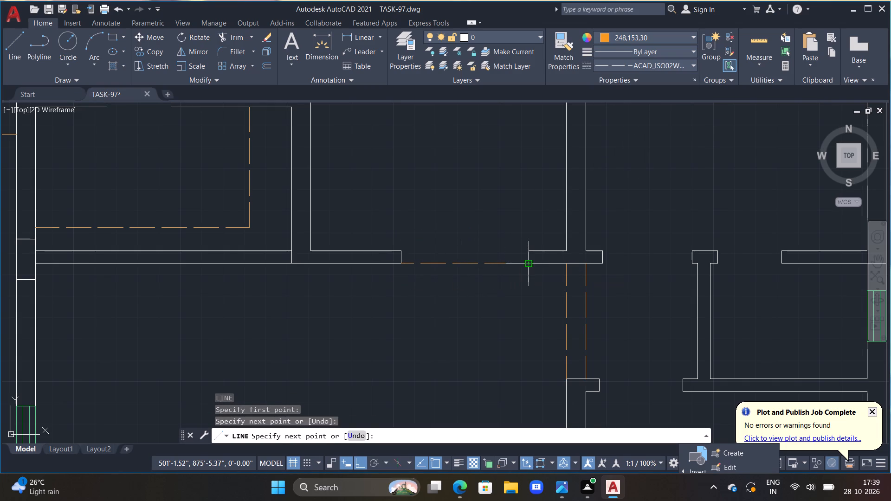
{"action": "type", "text": "L"}
{"action": "key", "text": "space"}
{"action": "left_click", "coordinate": [400, 250]}
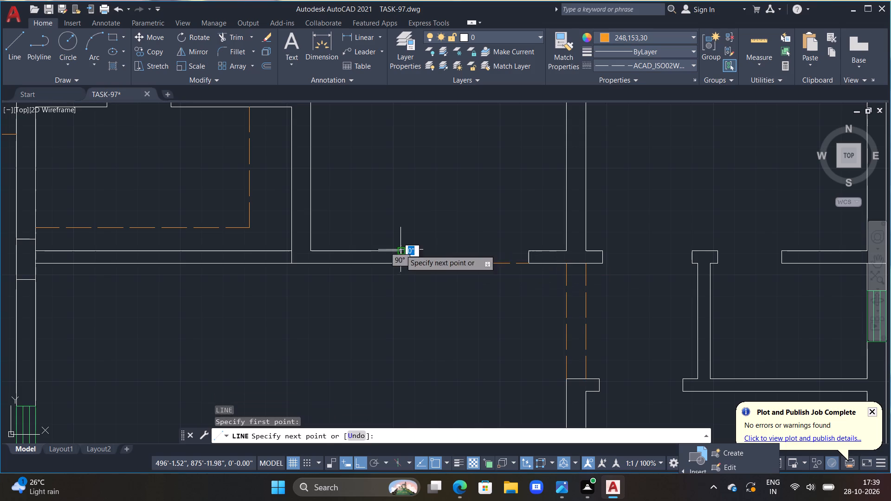
{"action": "left_click", "coordinate": [529, 250]}
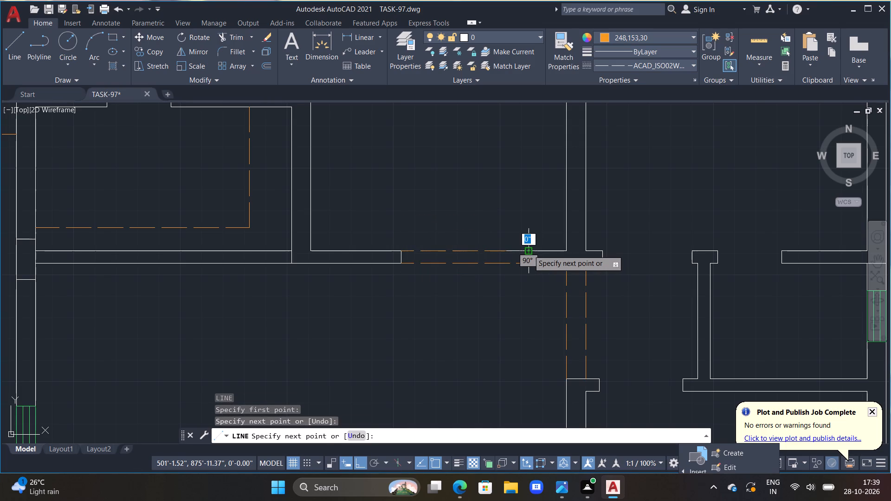
{"action": "key", "text": "Escape"}
Examine the whole floor plan for wall openings that still lack dashed lines.
{"action": "scroll", "coordinate": [481, 268], "scroll_direction": "down", "scroll_amount": 3}
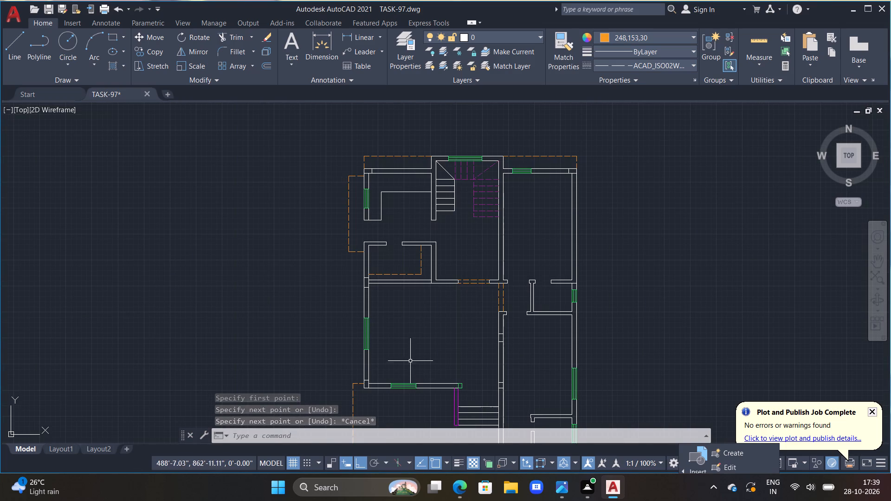
{"action": "middle_click_drag", "start_coordinate": [438, 347], "coordinate": [474, 274]}
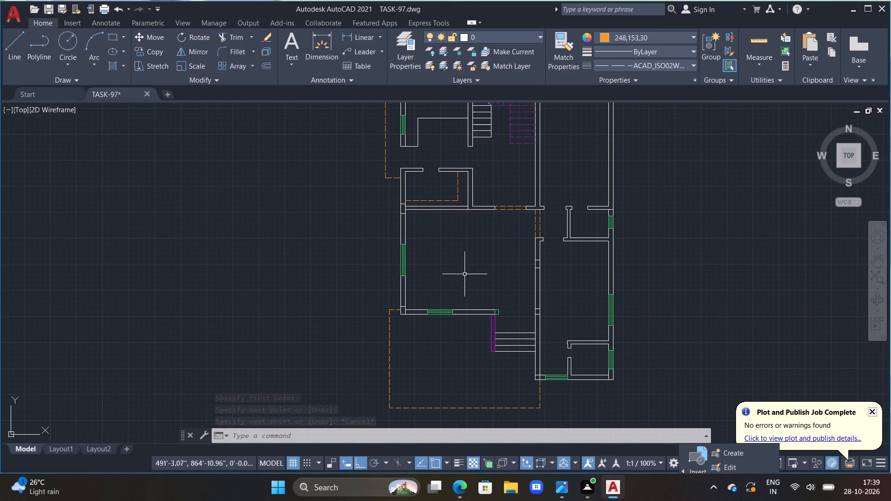
{"action": "middle_click_drag", "start_coordinate": [478, 254], "coordinate": [450, 322]}
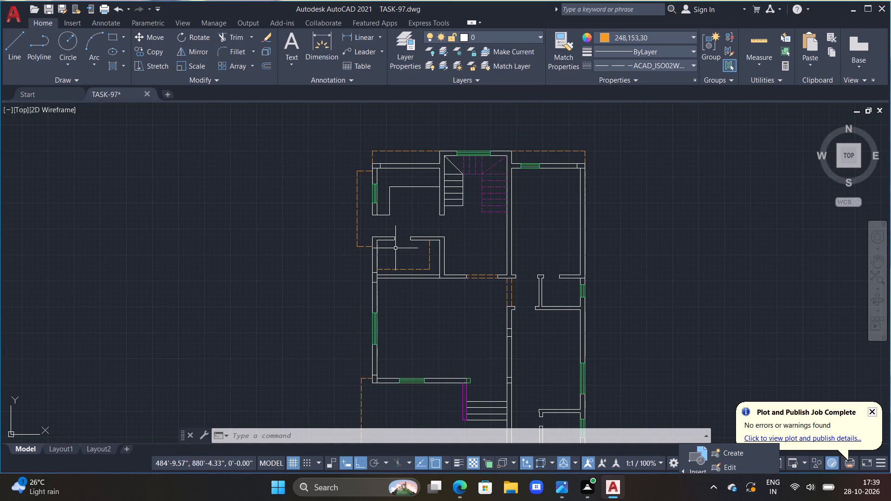
{"action": "middle_click_drag", "start_coordinate": [402, 228], "coordinate": [401, 233]}
{"action": "middle_click_drag", "start_coordinate": [511, 233], "coordinate": [401, 217]}
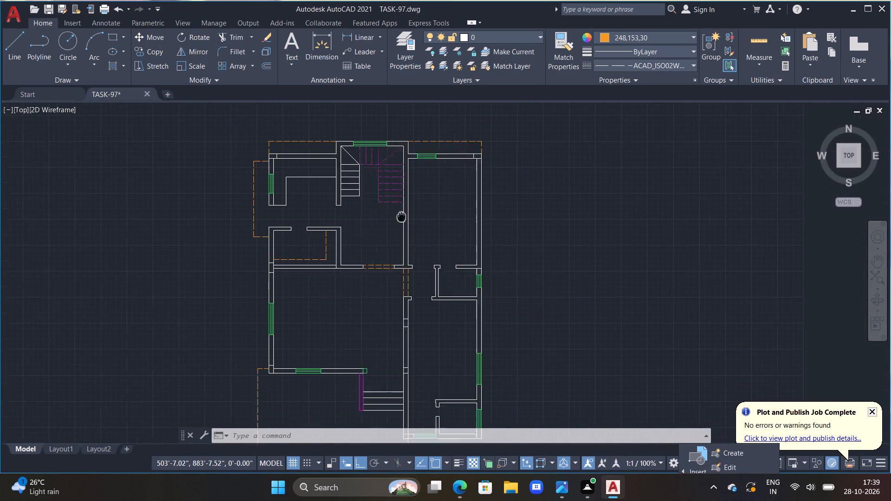
{"action": "middle_click_drag", "start_coordinate": [401, 217], "coordinate": [386, 214]}
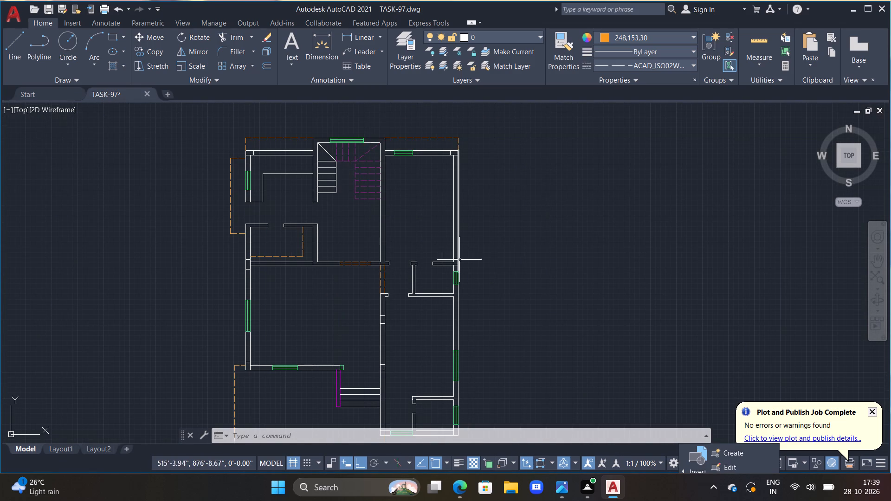
{"action": "middle_click_drag", "start_coordinate": [427, 321], "coordinate": [516, 306]}
{"action": "scroll", "coordinate": [459, 274], "scroll_direction": "up", "scroll_amount": 1}
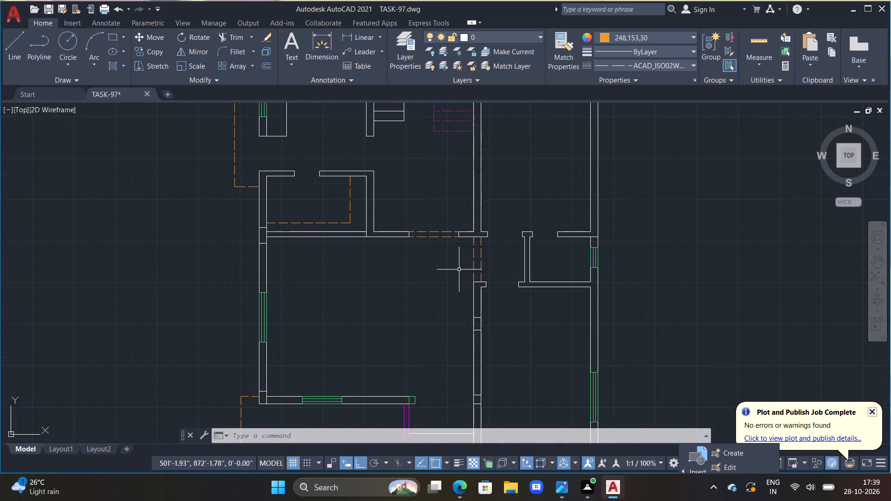
{"action": "key", "text": "Escape"}
{"action": "key", "text": "Escape"}
{"action": "scroll", "coordinate": [361, 210], "scroll_direction": "down", "scroll_amount": 2}
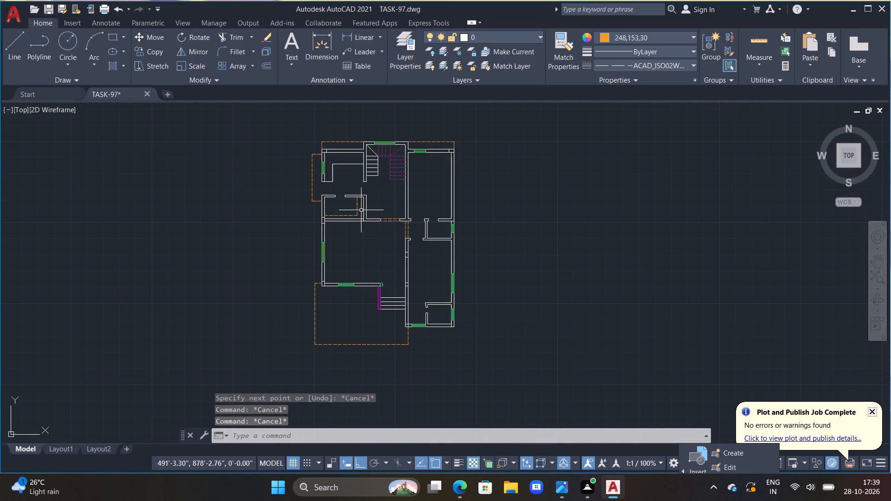
Draw two dashed orange lines across the opening in the north-south wall just west of the staircase, joining its west and east faces.
{"action": "scroll", "coordinate": [362, 179], "scroll_direction": "up", "scroll_amount": 1}
{"action": "middle_click_drag", "start_coordinate": [371, 188], "coordinate": [421, 232]}
{"action": "scroll", "coordinate": [421, 232], "scroll_direction": "up", "scroll_amount": 1}
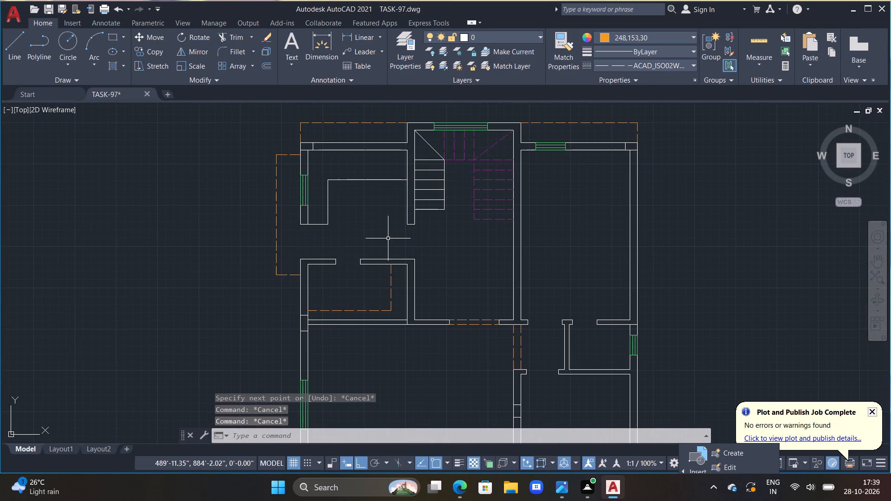
{"action": "scroll", "coordinate": [409, 243], "scroll_direction": "up", "scroll_amount": 2}
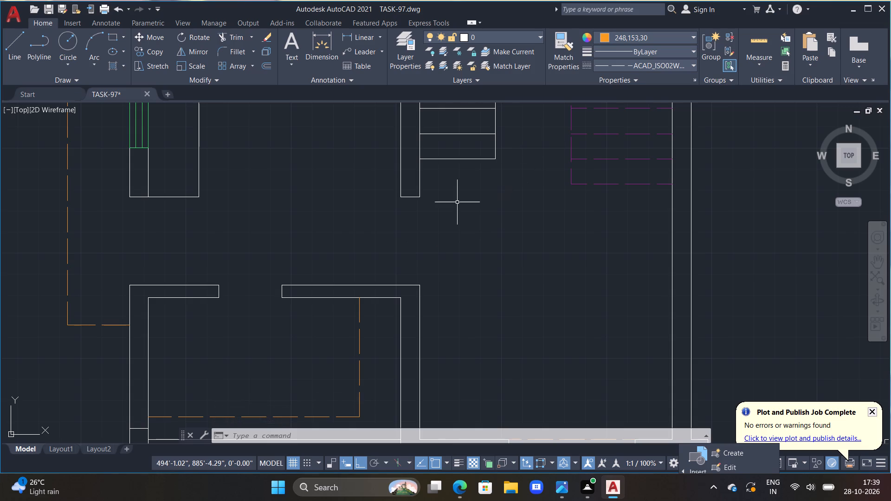
{"action": "type", "text": "L"}
{"action": "key", "text": "space"}
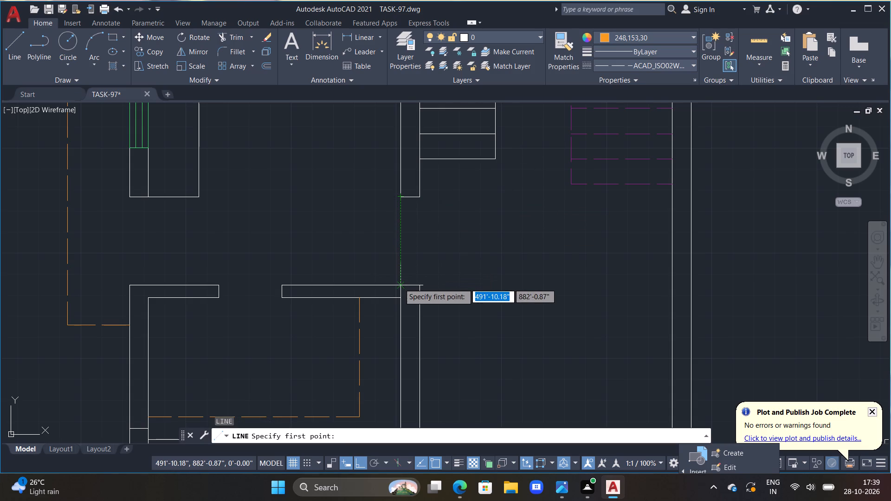
{"action": "left_click", "coordinate": [399, 283]}
{"action": "double_click", "coordinate": [401, 198]}
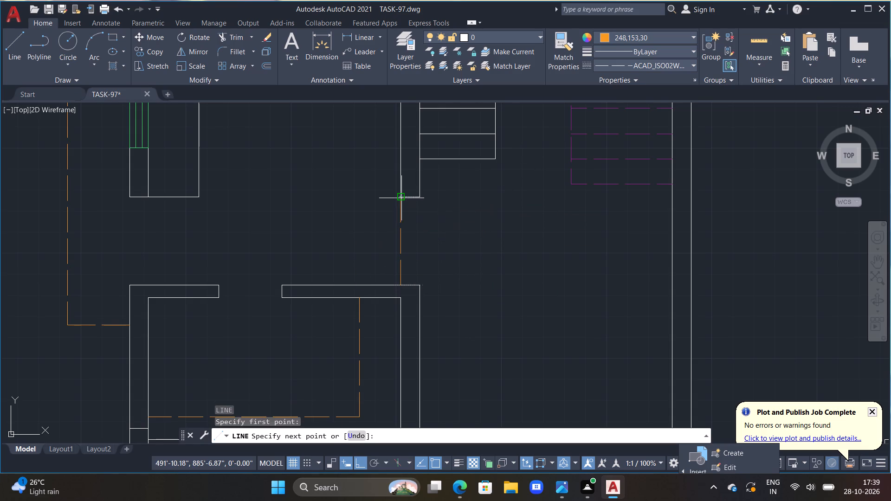
{"action": "key", "text": "Escape"}
{"action": "type", "text": "L"}
{"action": "key", "text": "space"}
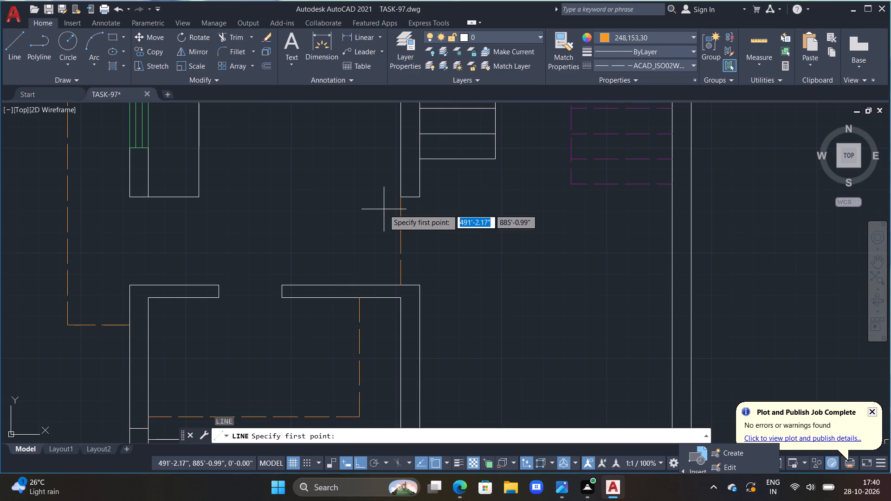
{"action": "left_click", "coordinate": [418, 285]}
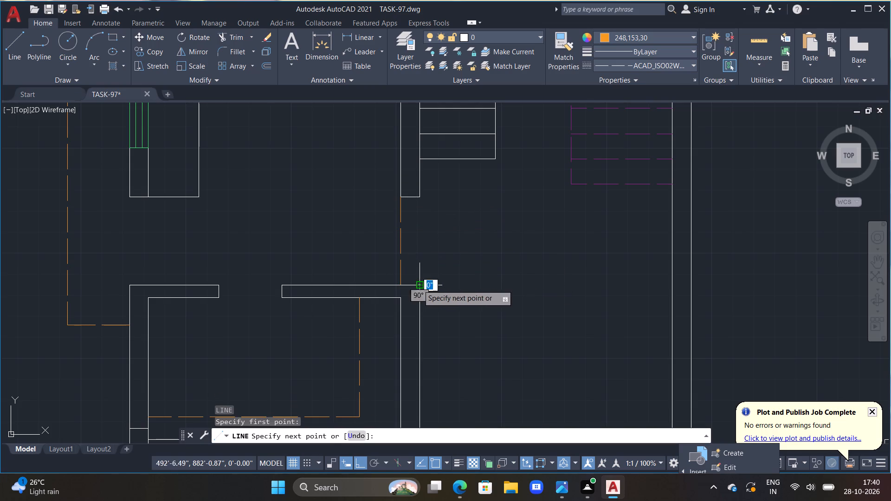
{"action": "double_click", "coordinate": [420, 198]}
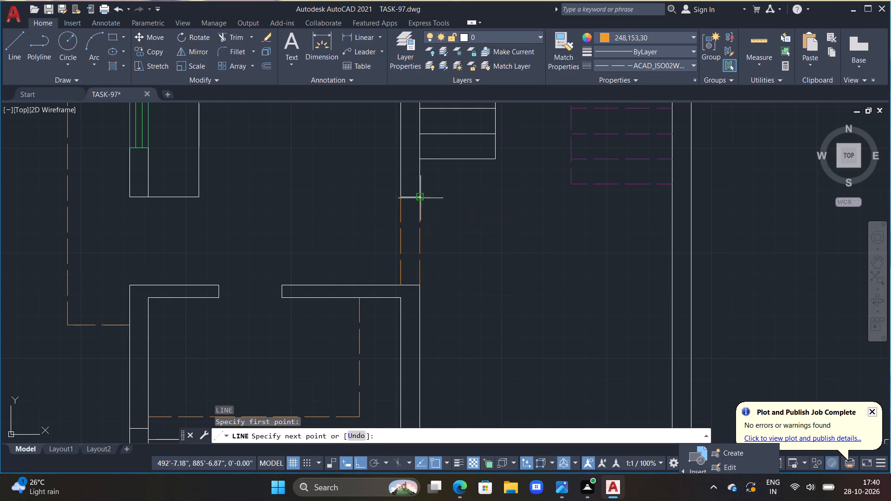
{"action": "key", "text": "Escape"}
Set the current object colour to 140 and the current linetype to ByLayer.
{"action": "scroll", "coordinate": [430, 206], "scroll_direction": "down", "scroll_amount": 1}
{"action": "scroll", "coordinate": [437, 248], "scroll_direction": "down", "scroll_amount": 1}
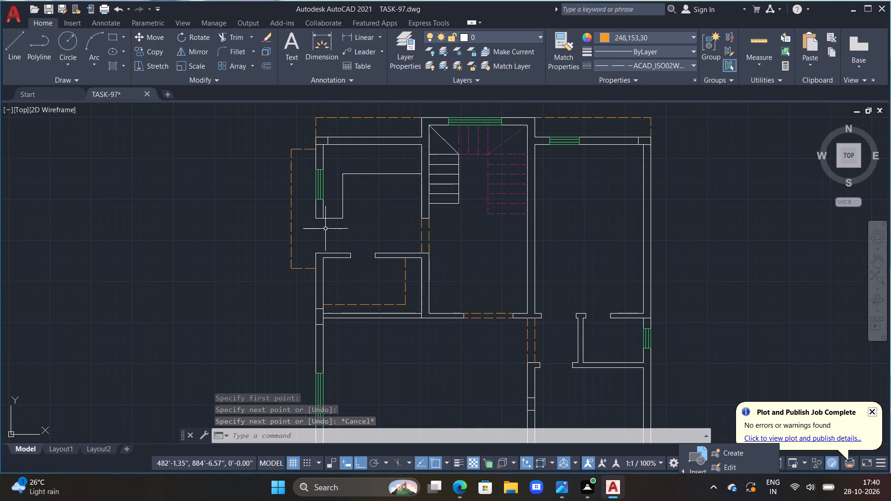
{"action": "middle_click_drag", "start_coordinate": [328, 229], "coordinate": [336, 230]}
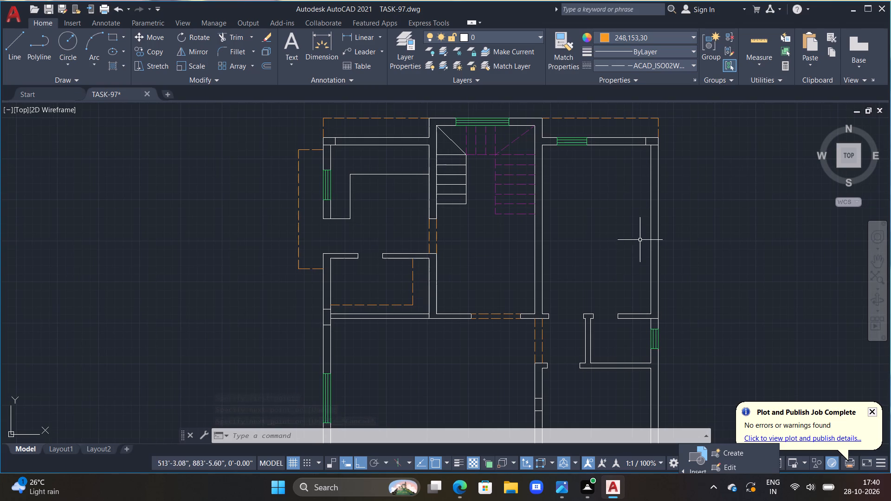
{"action": "left_click", "coordinate": [675, 38]}
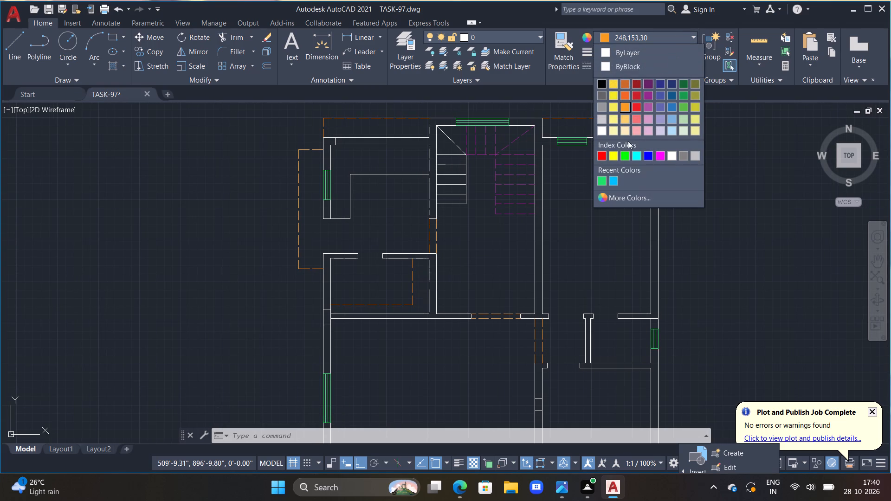
{"action": "left_click", "coordinate": [610, 185]}
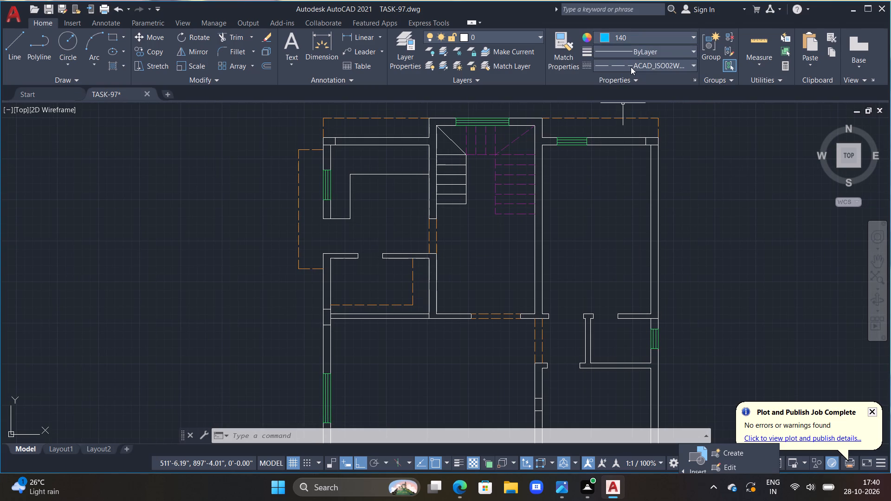
{"action": "left_click", "coordinate": [631, 67]}
{"action": "double_click", "coordinate": [633, 77]}
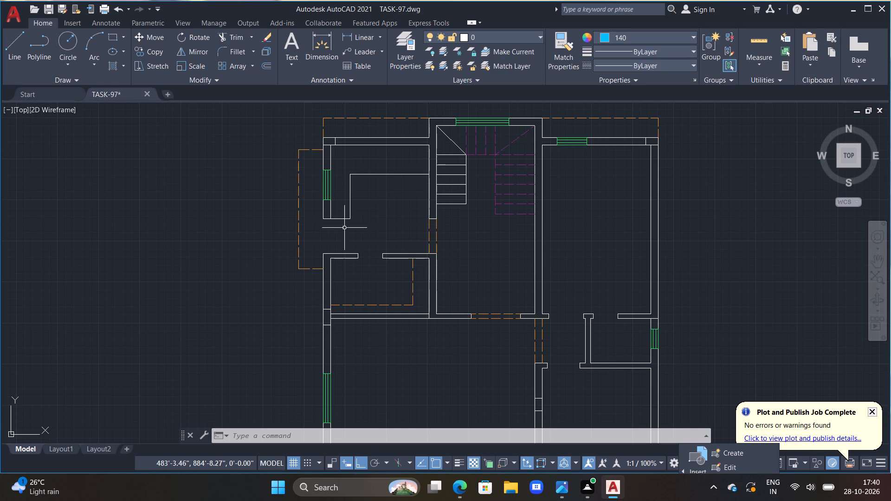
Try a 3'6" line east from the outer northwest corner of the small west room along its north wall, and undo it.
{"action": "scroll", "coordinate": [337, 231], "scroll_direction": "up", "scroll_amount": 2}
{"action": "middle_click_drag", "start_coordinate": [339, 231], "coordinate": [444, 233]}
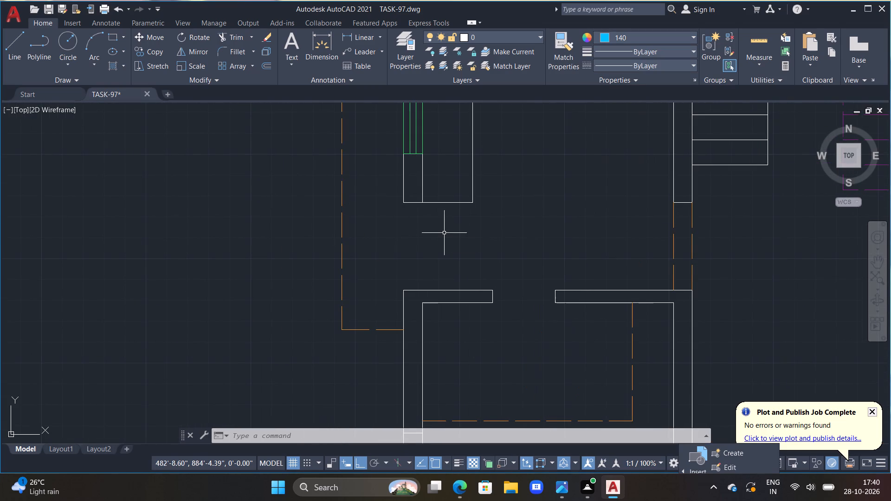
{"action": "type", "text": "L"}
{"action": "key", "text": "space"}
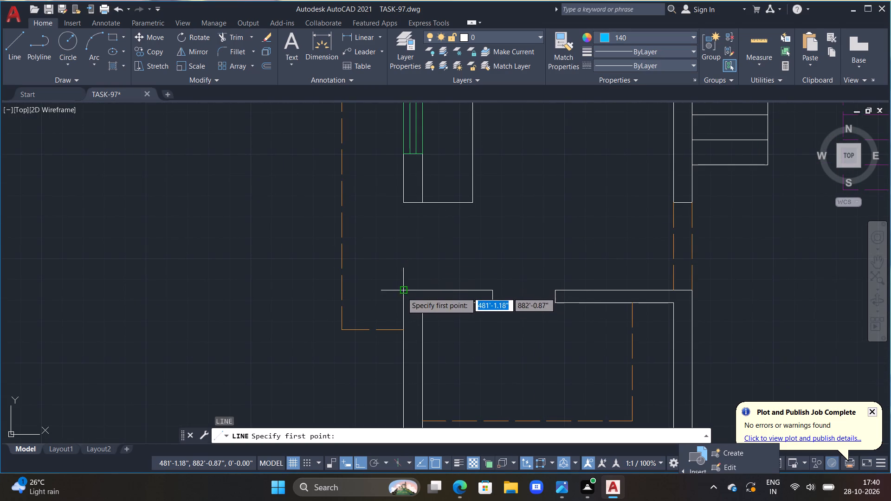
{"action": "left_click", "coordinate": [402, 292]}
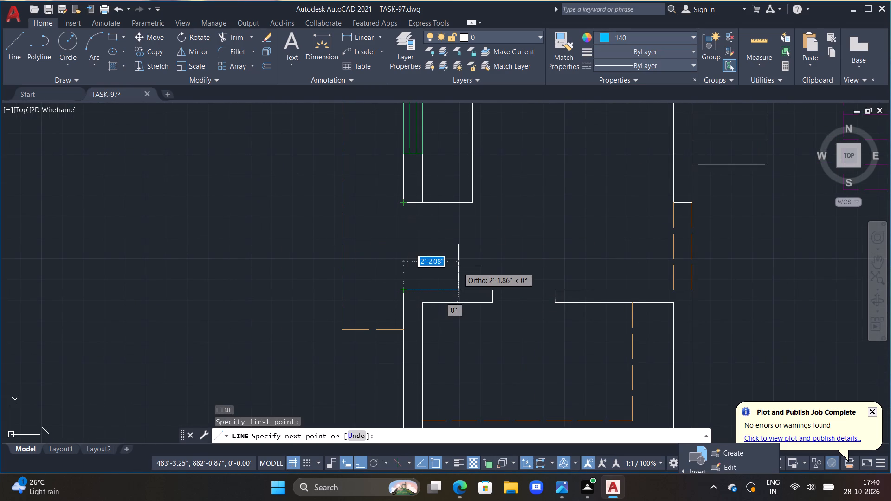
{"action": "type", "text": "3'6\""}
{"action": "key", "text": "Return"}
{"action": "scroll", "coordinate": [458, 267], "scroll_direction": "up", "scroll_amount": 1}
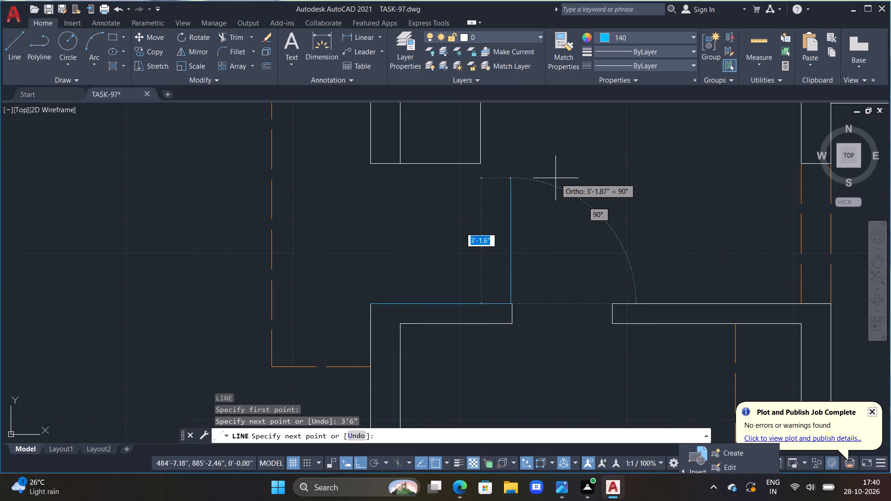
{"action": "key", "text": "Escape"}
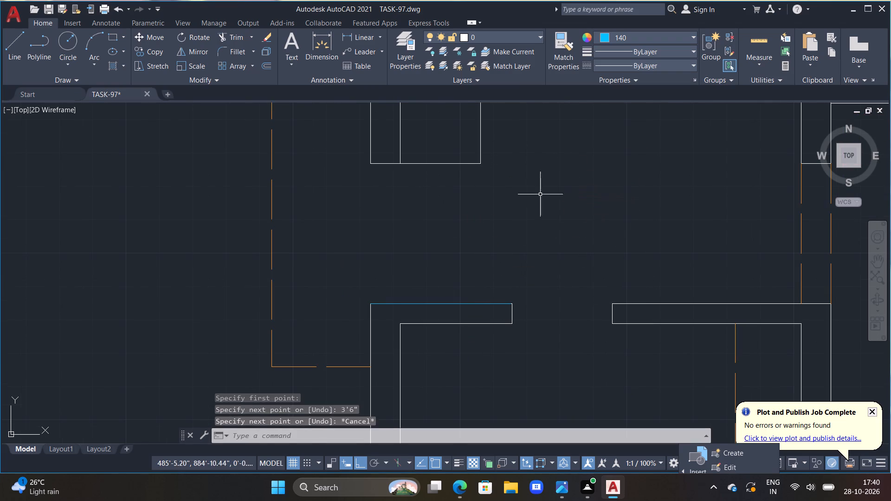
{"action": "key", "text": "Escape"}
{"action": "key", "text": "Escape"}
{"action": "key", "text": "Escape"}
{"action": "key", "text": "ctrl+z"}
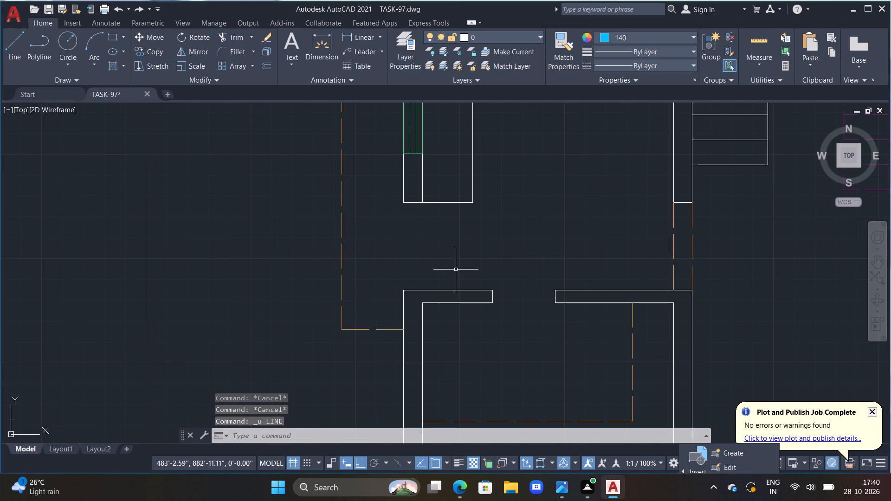
Draw a 2'6" by 2" door leaf with lines, running east from the small west room's outer northwest corner along its north wall.
{"action": "type", "text": "L"}
{"action": "key", "text": "space"}
{"action": "left_click_drag", "start_coordinate": [400, 290], "coordinate": [406, 292]}
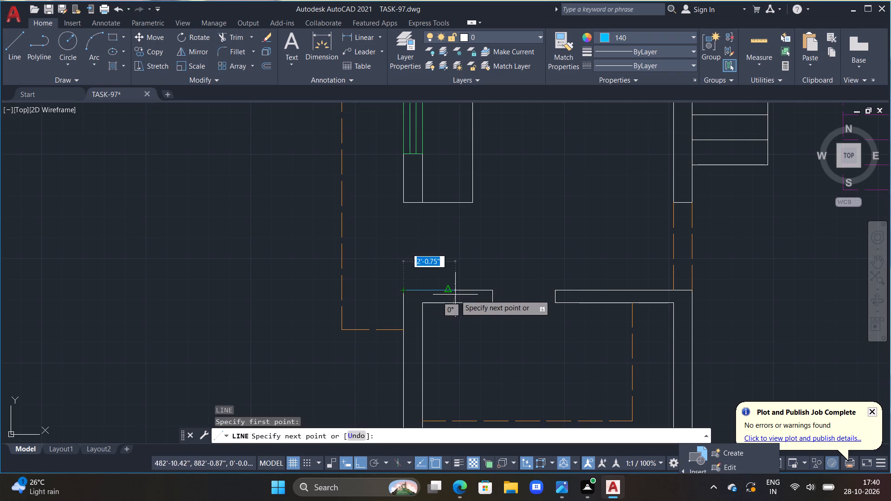
{"action": "type", "text": "2'6\""}
{"action": "key", "text": "Return"}
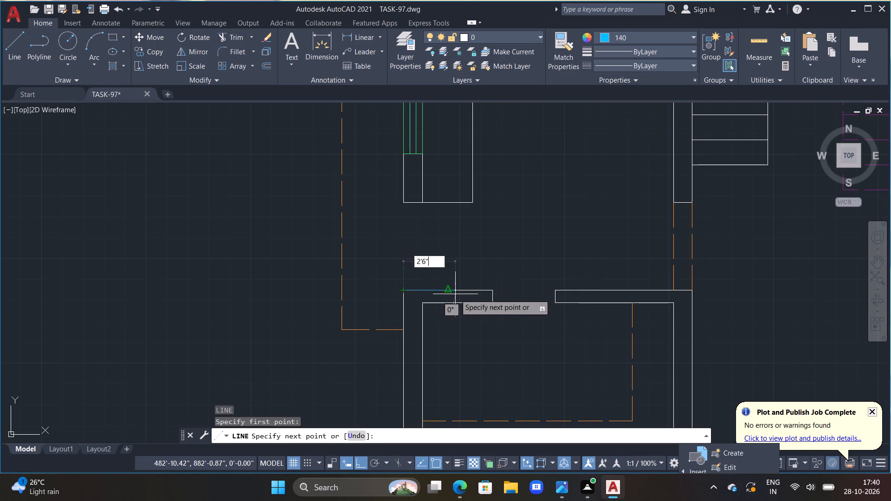
{"action": "type", "text": "2\""}
{"action": "key", "text": "Return"}
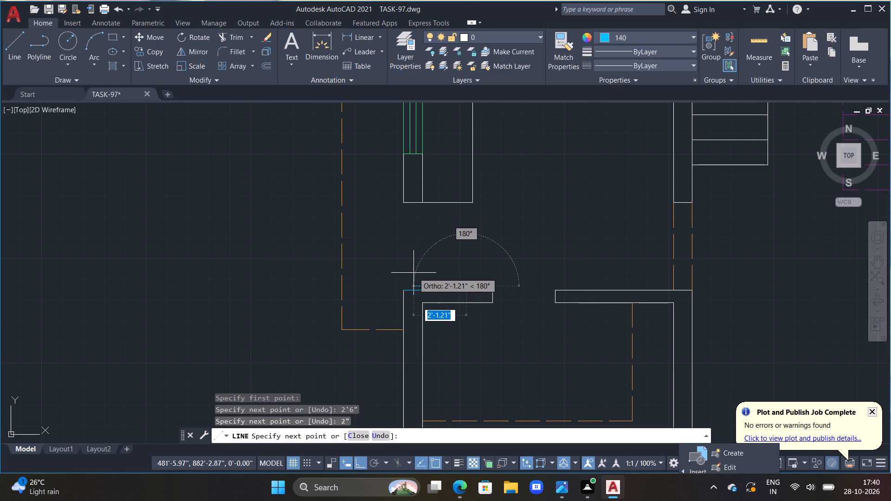
{"action": "middle_click_drag", "start_coordinate": [399, 252], "coordinate": [450, 218]}
{"action": "scroll", "coordinate": [450, 218], "scroll_direction": "up", "scroll_amount": 1}
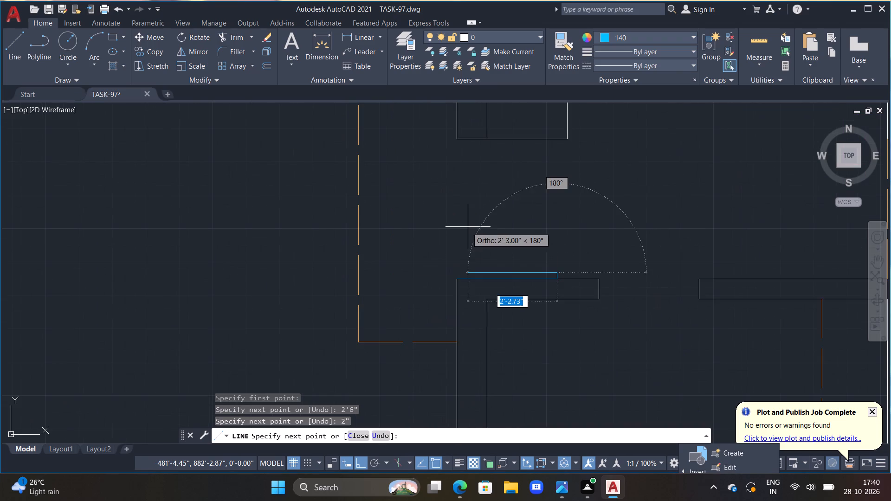
{"action": "scroll", "coordinate": [468, 227], "scroll_direction": "up", "scroll_amount": 2}
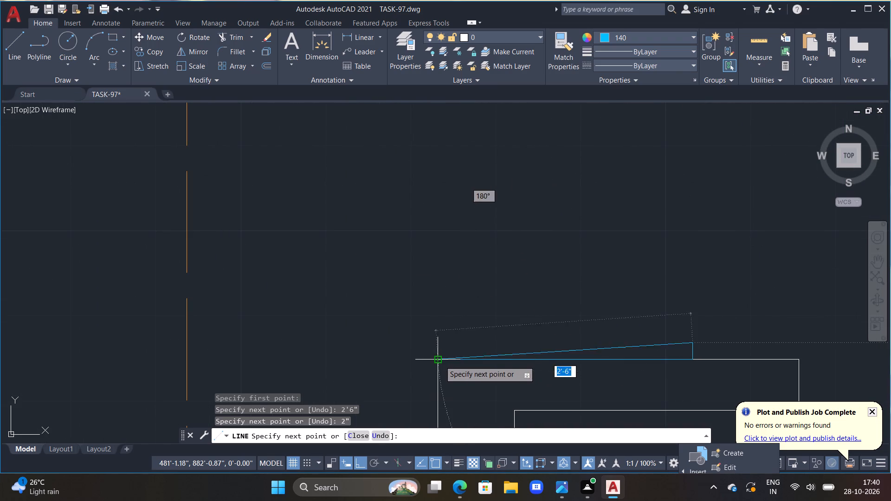
{"action": "left_click", "coordinate": [438, 342]}
{"action": "left_click", "coordinate": [437, 361]}
{"action": "key", "text": "Escape"}
Draw a three-point door-swing arc from the leaf's east end to the outer wall corner on the north side of the west opening.
{"action": "scroll", "coordinate": [444, 286], "scroll_direction": "down", "scroll_amount": 2}
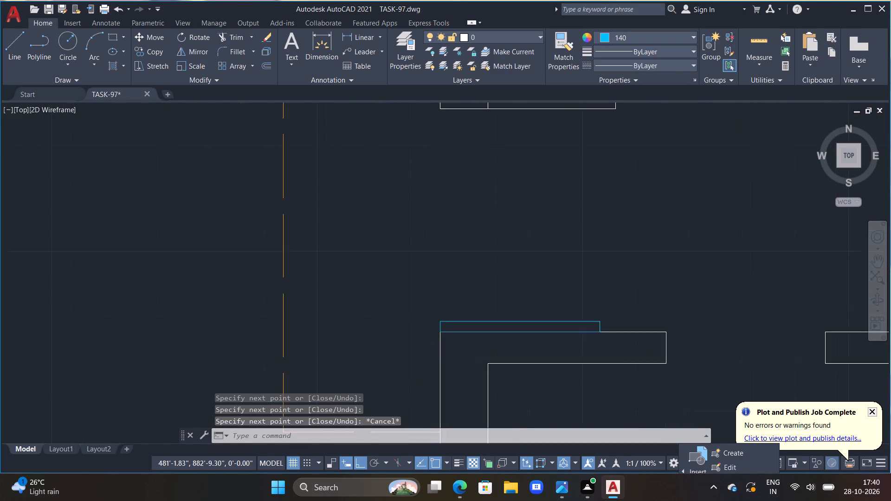
{"action": "double_click", "coordinate": [97, 36]}
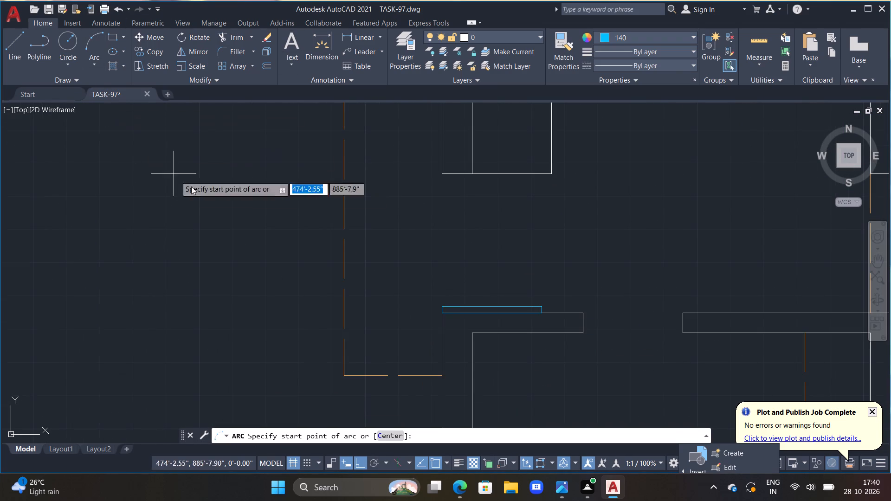
{"action": "left_click", "coordinate": [540, 314]}
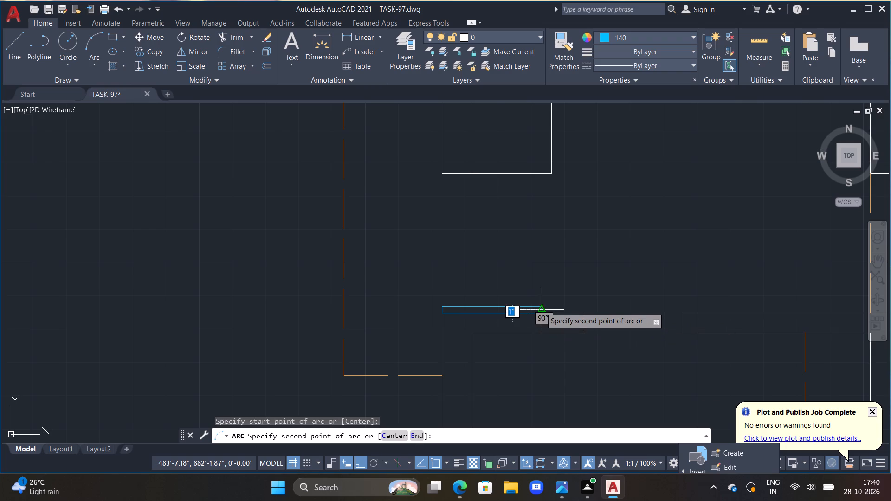
{"action": "left_click", "coordinate": [541, 305]}
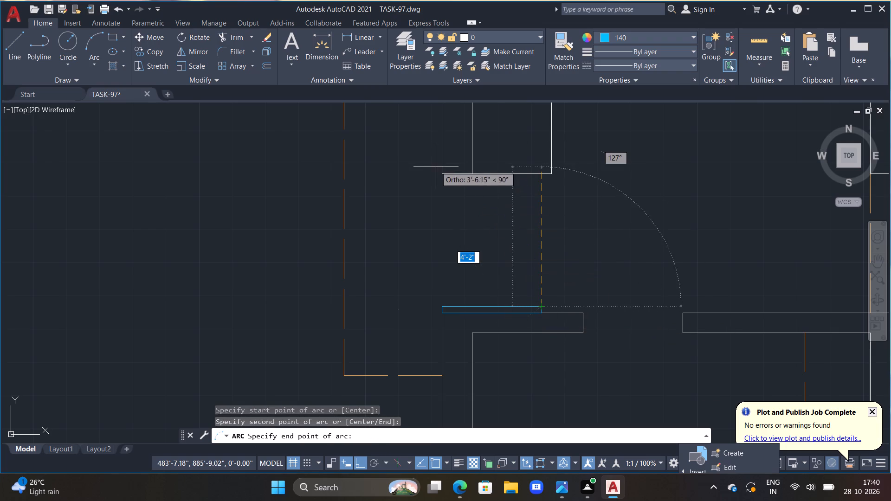
{"action": "double_click", "coordinate": [441, 171]}
{"action": "scroll", "coordinate": [528, 212], "scroll_direction": "down", "scroll_amount": 4}
{"action": "key", "text": "Escape"}
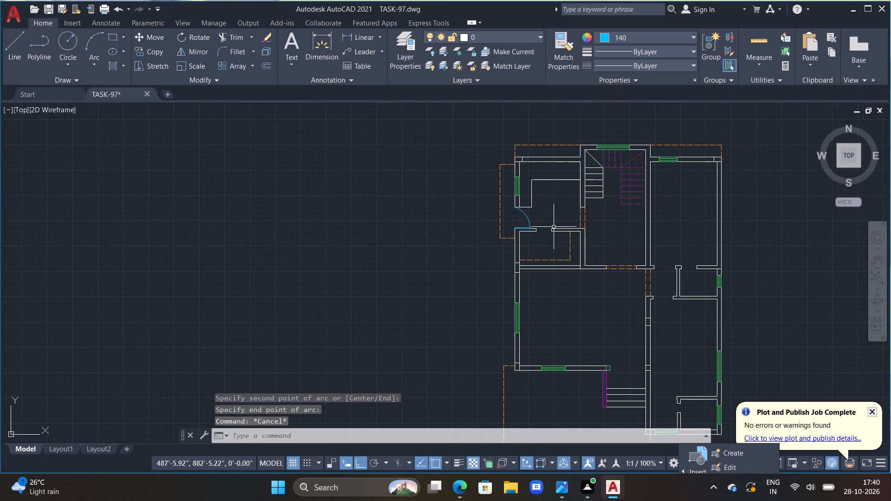
Draw a 2'6" by 2" door leaf running south from the west jamb of the opening in the small west room's north wall.
{"action": "middle_click_drag", "start_coordinate": [556, 232], "coordinate": [470, 219]}
{"action": "scroll", "coordinate": [470, 219], "scroll_direction": "up", "scroll_amount": 3}
{"action": "key", "text": "Escape"}
{"action": "scroll", "coordinate": [416, 201], "scroll_direction": "up", "scroll_amount": 2}
{"action": "middle_click_drag", "start_coordinate": [433, 212], "coordinate": [446, 232]}
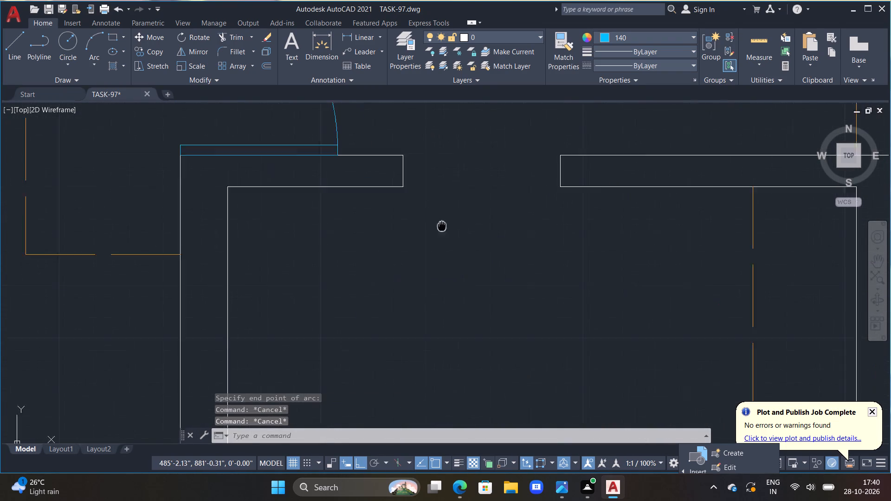
{"action": "middle_click_drag", "start_coordinate": [446, 232], "coordinate": [477, 277]}
{"action": "type", "text": "L"}
{"action": "key", "text": "space"}
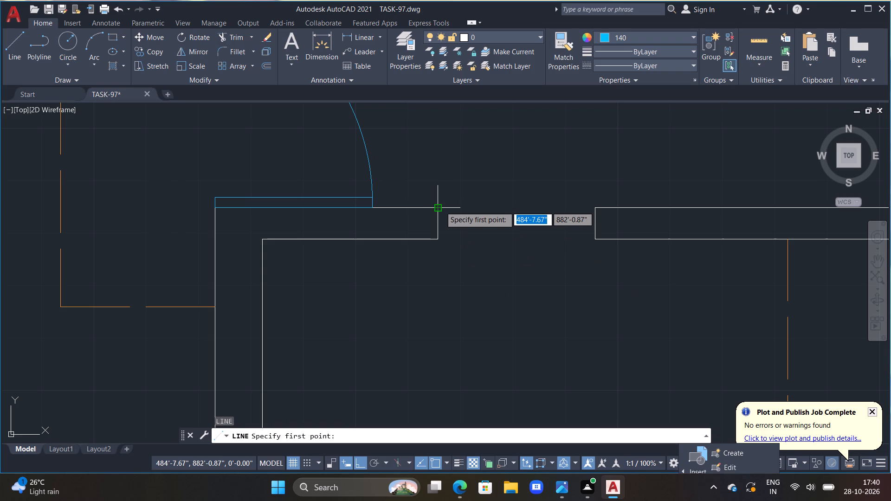
{"action": "left_click", "coordinate": [440, 206]}
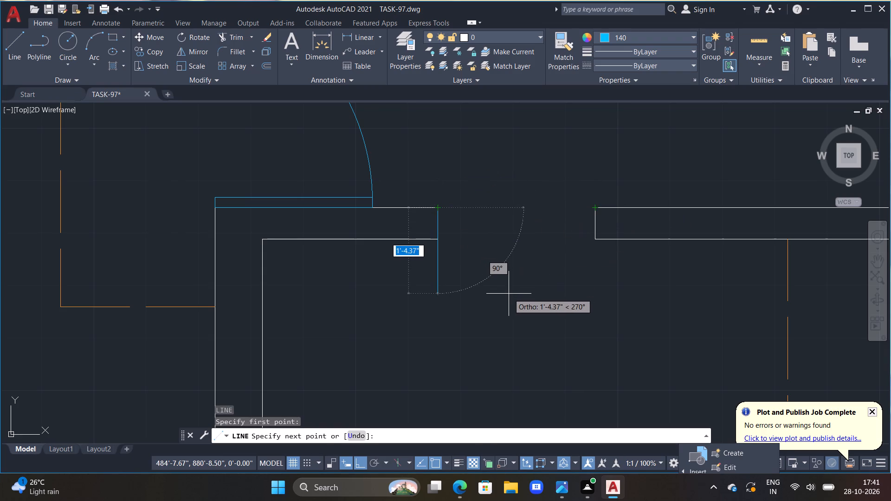
{"action": "type", "text": "2'6\""}
{"action": "key", "text": "Return"}
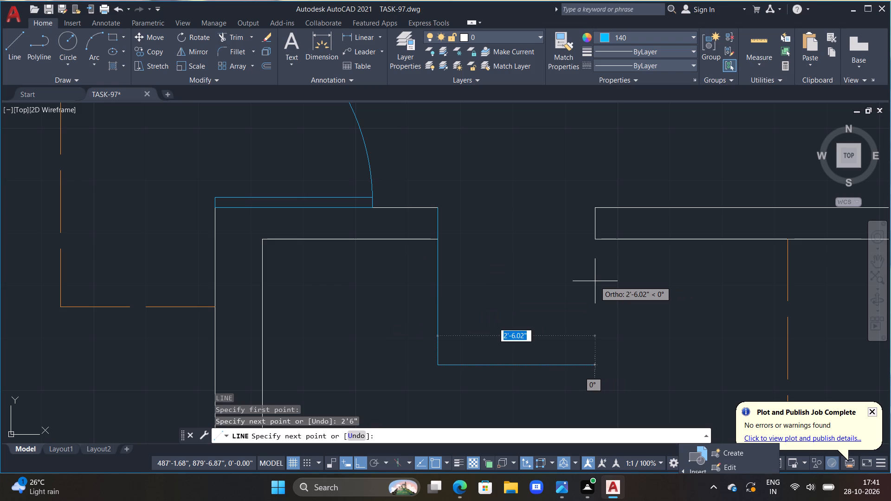
{"action": "type", "text": "2\""}
{"action": "key", "text": "Return"}
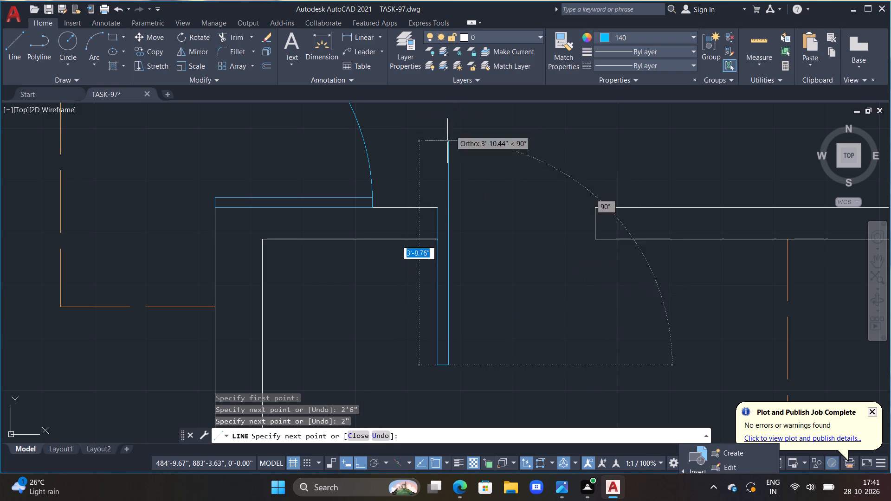
{"action": "scroll", "coordinate": [437, 206], "scroll_direction": "up", "scroll_amount": 2}
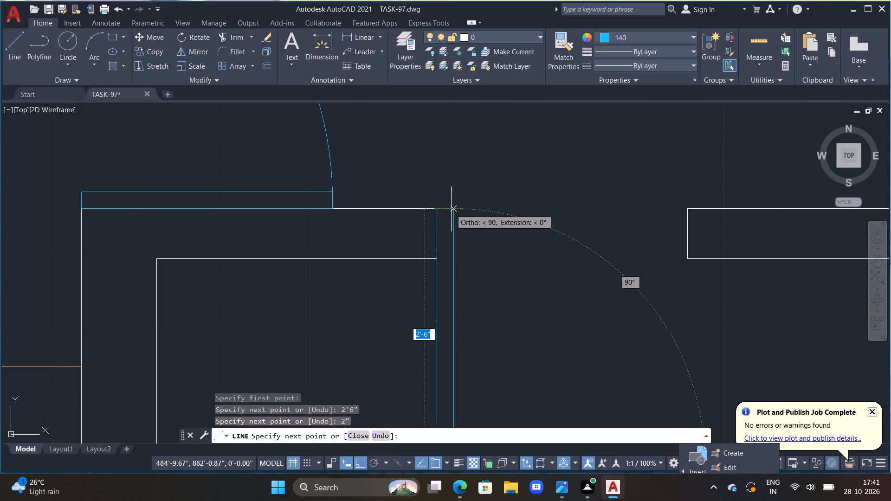
{"action": "left_click", "coordinate": [455, 209]}
{"action": "left_click", "coordinate": [440, 210]}
{"action": "key", "text": "Escape"}
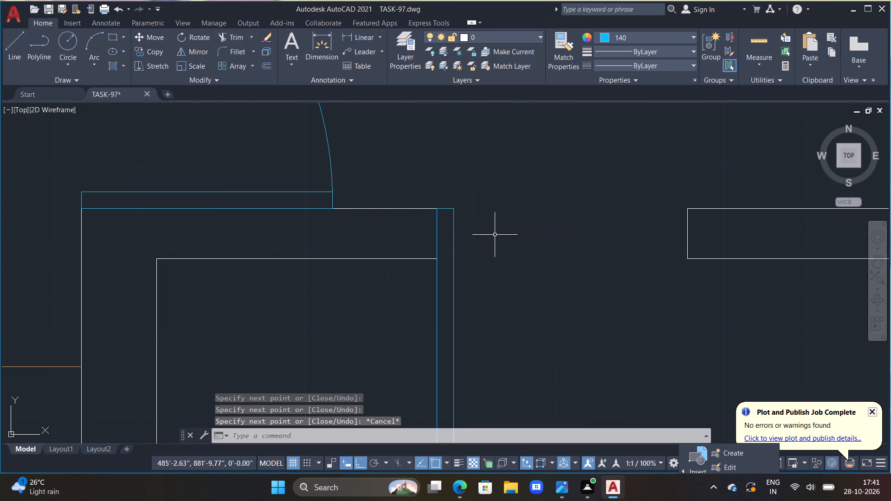
Draw a three-point door-swing arc from that leaf's south end to the north corner of the opening's east jamb.
{"action": "scroll", "coordinate": [501, 249], "scroll_direction": "down", "scroll_amount": 1}
{"action": "middle_click_drag", "start_coordinate": [505, 282], "coordinate": [504, 258]}
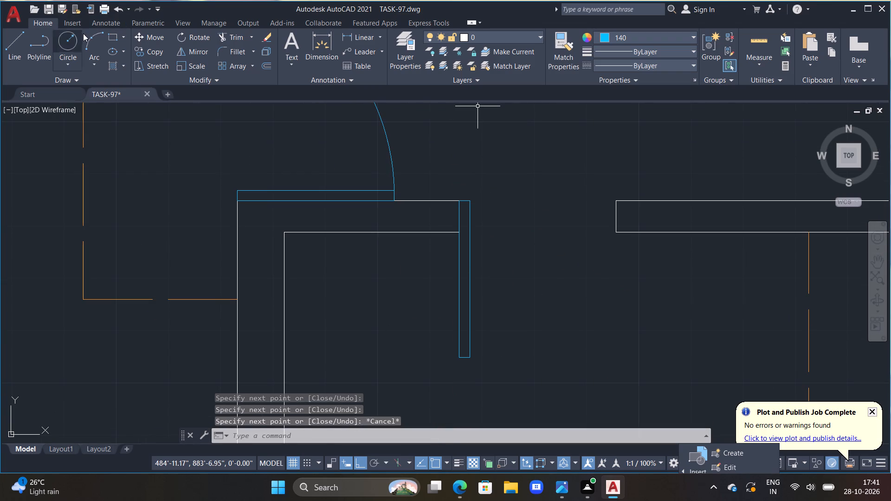
{"action": "double_click", "coordinate": [86, 35]}
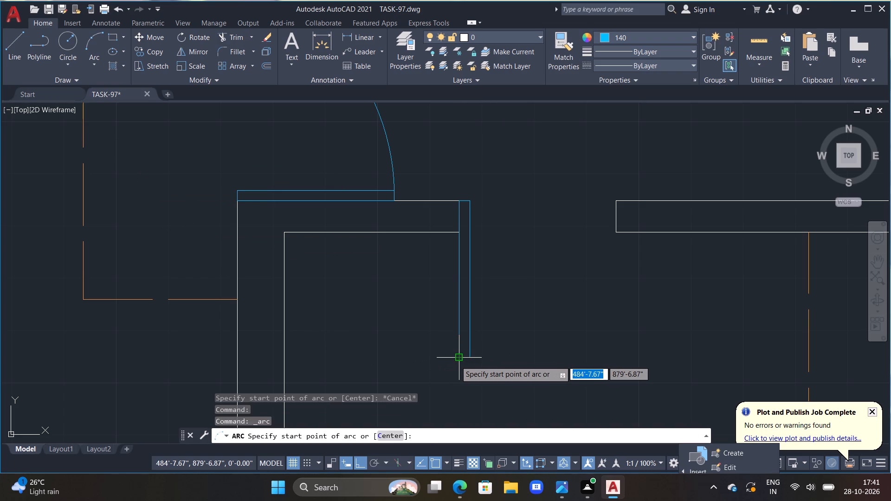
{"action": "left_click", "coordinate": [457, 360]}
{"action": "left_click", "coordinate": [471, 359]}
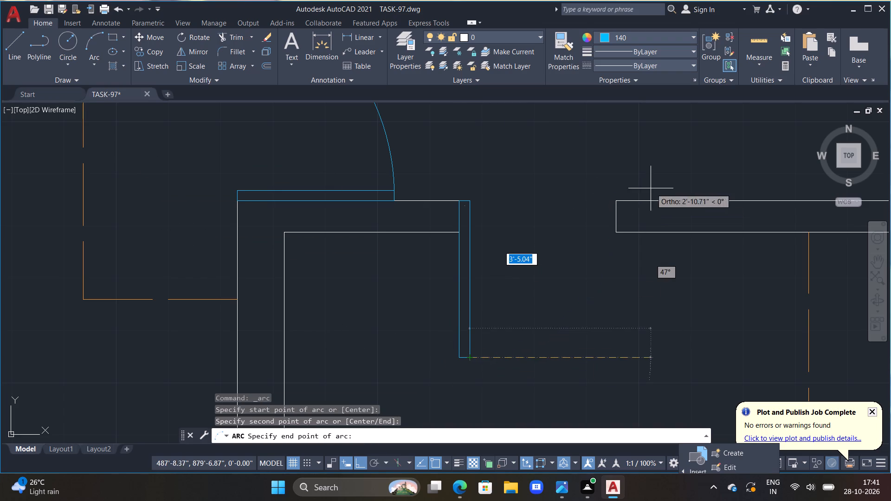
{"action": "left_click", "coordinate": [620, 203]}
Draw a 5' by 2" door leaf with lines, running north along the large room's east wall from the main entrance opening's south corner.
{"action": "scroll", "coordinate": [594, 233], "scroll_direction": "down", "scroll_amount": 3}
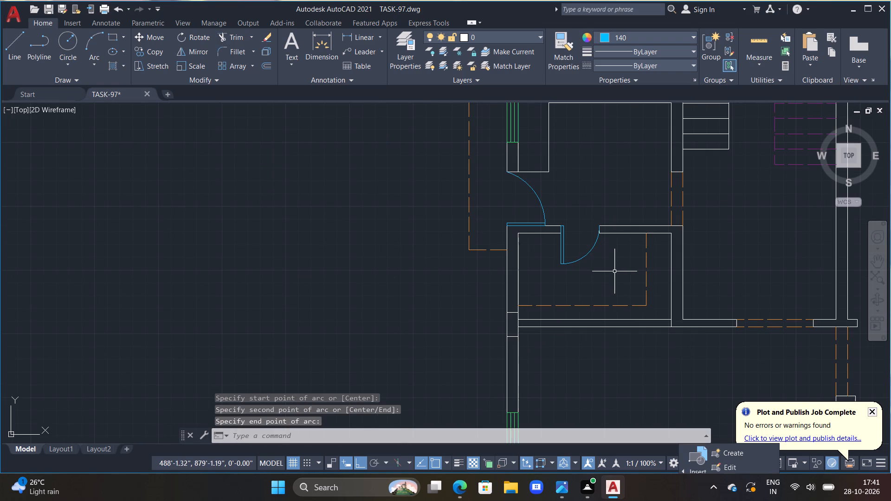
{"action": "middle_click_drag", "start_coordinate": [616, 269], "coordinate": [537, 296]}
{"action": "middle_click_drag", "start_coordinate": [639, 244], "coordinate": [542, 212]}
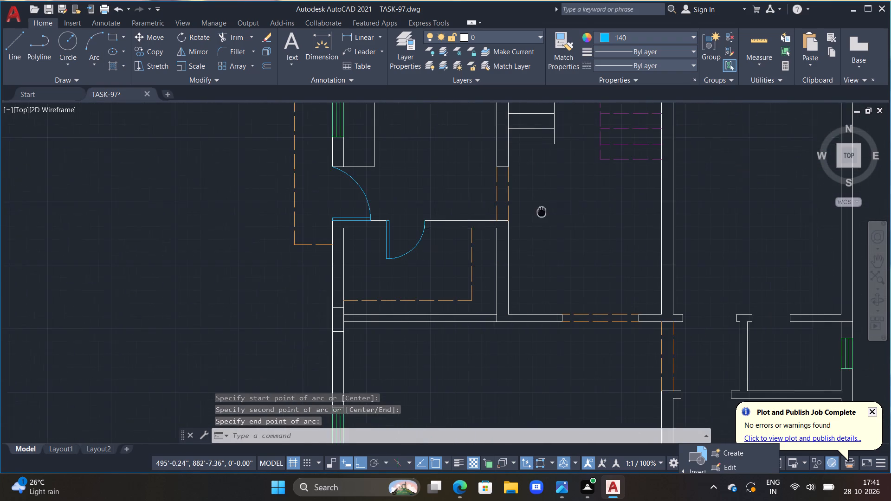
{"action": "middle_click_drag", "start_coordinate": [542, 212], "coordinate": [541, 212]}
{"action": "scroll", "coordinate": [589, 268], "scroll_direction": "down", "scroll_amount": 2}
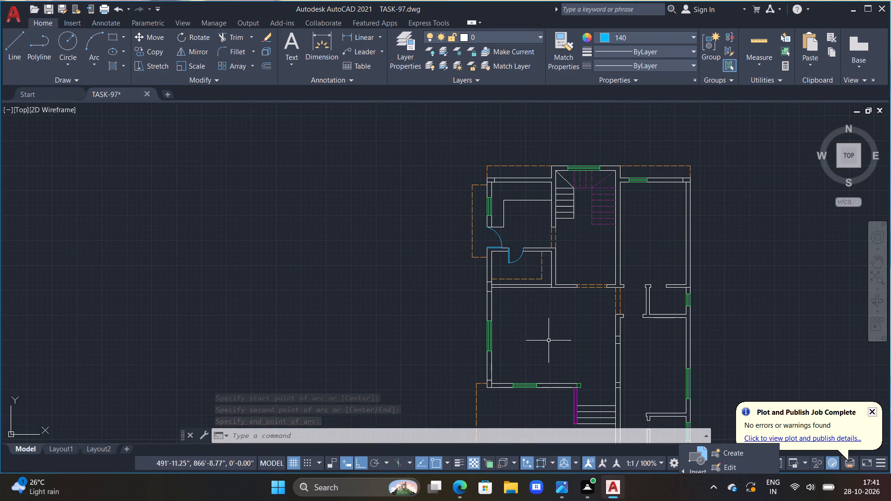
{"action": "middle_click_drag", "start_coordinate": [536, 316], "coordinate": [350, 206]}
{"action": "key", "text": "Escape"}
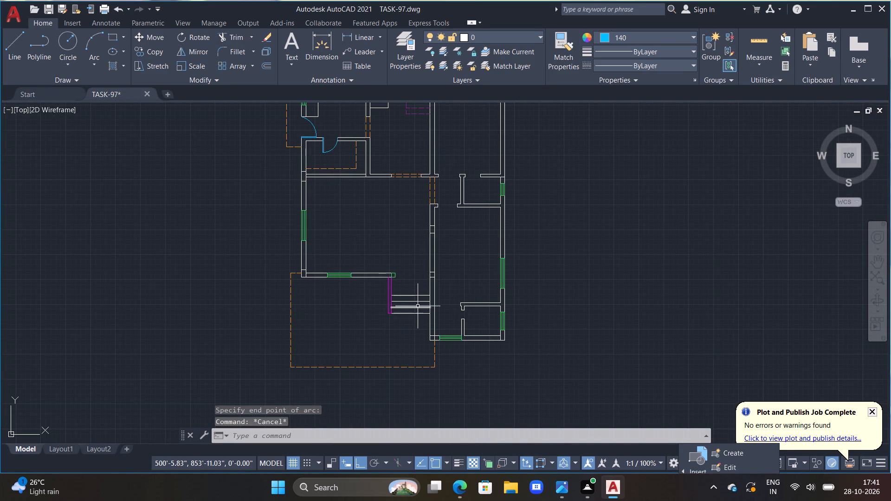
{"action": "scroll", "coordinate": [416, 272], "scroll_direction": "up", "scroll_amount": 3}
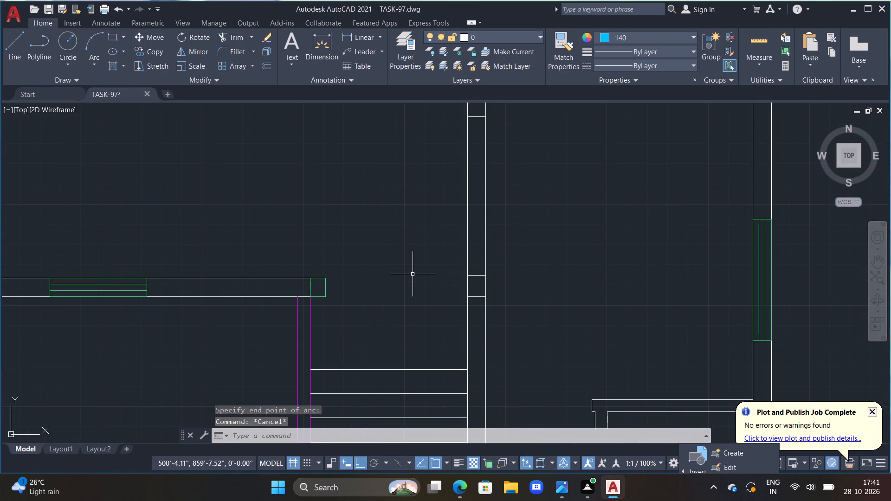
{"action": "scroll", "coordinate": [413, 274], "scroll_direction": "up", "scroll_amount": 1}
{"action": "middle_click_drag", "start_coordinate": [414, 284], "coordinate": [456, 275]}
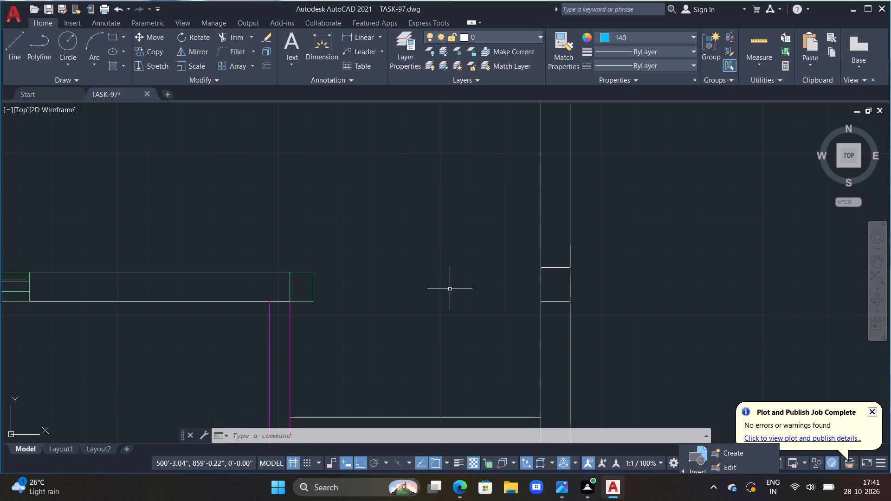
{"action": "type", "text": "L"}
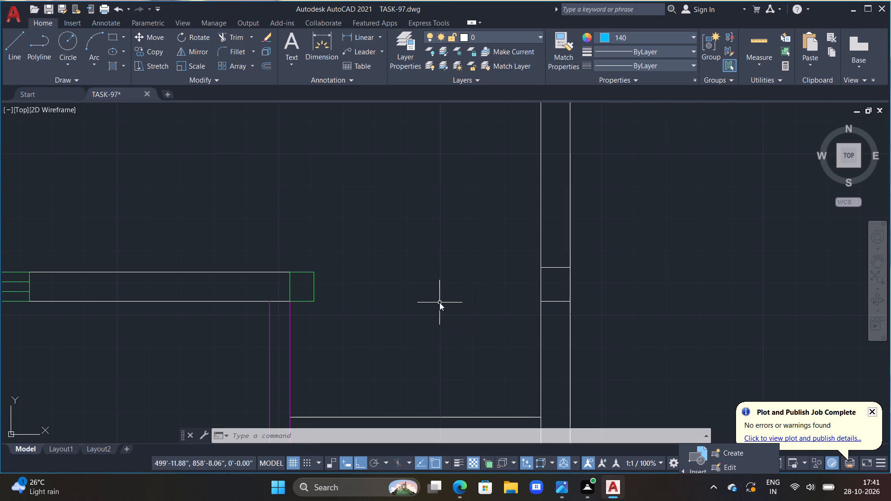
{"action": "key", "text": "space"}
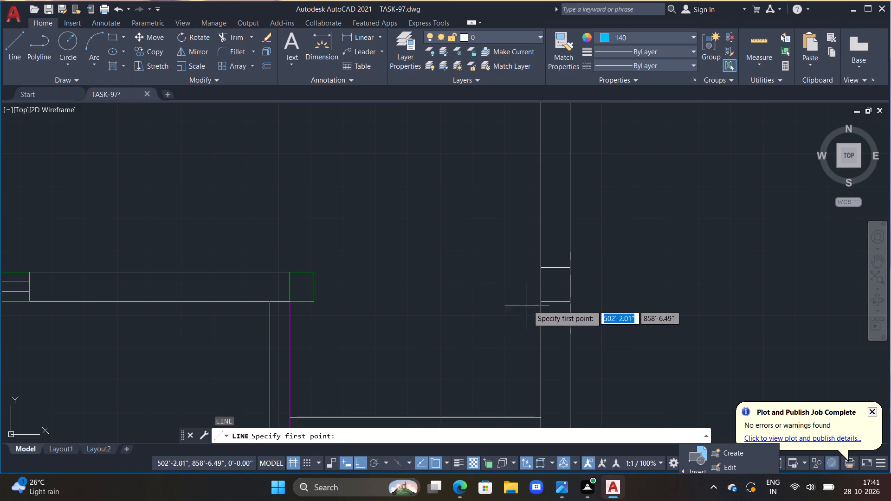
{"action": "left_click_drag", "start_coordinate": [537, 302], "coordinate": [531, 305]}
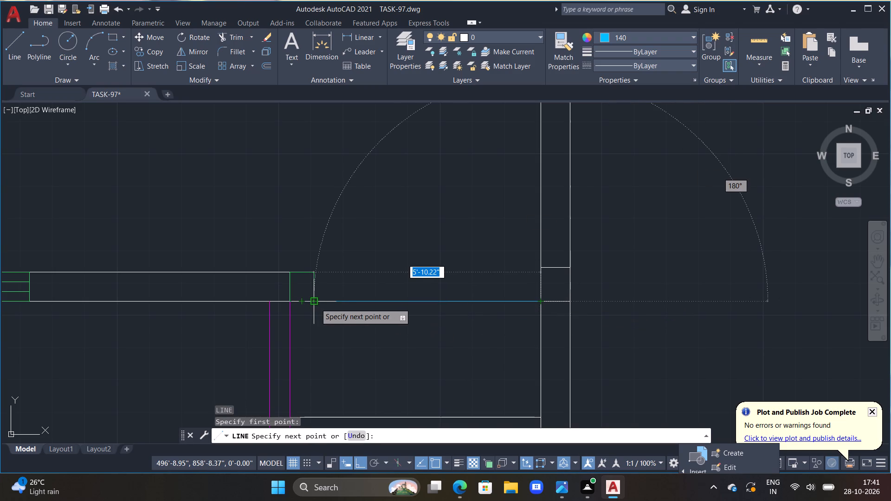
{"action": "type", "text": "3'"}
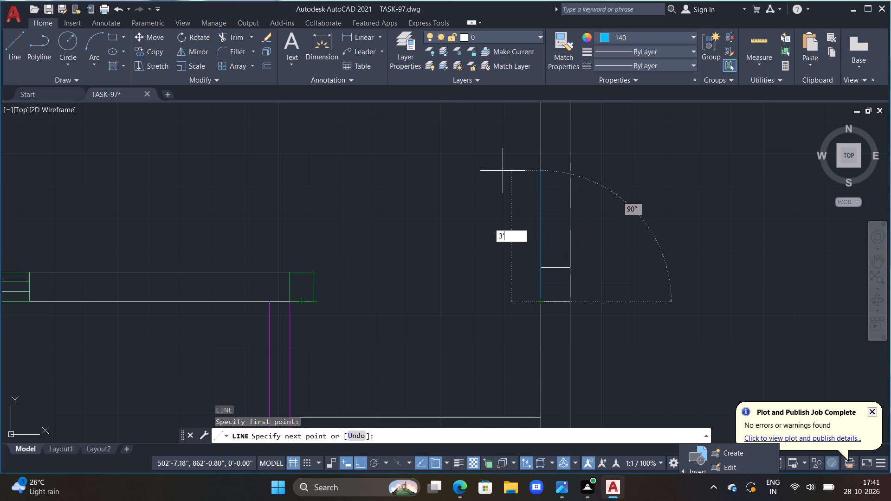
{"action": "key", "text": "BackSpace"}
{"action": "key", "text": "BackSpace"}
{"action": "type", "text": "5'"}
{"action": "key", "text": "Return"}
{"action": "scroll", "coordinate": [466, 178], "scroll_direction": "down", "scroll_amount": 1}
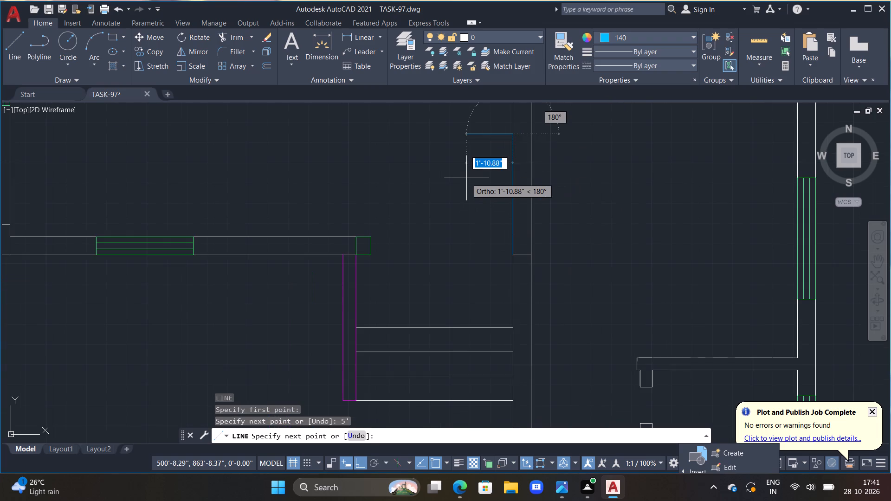
{"action": "type", "text": "2\""}
{"action": "key", "text": "Return"}
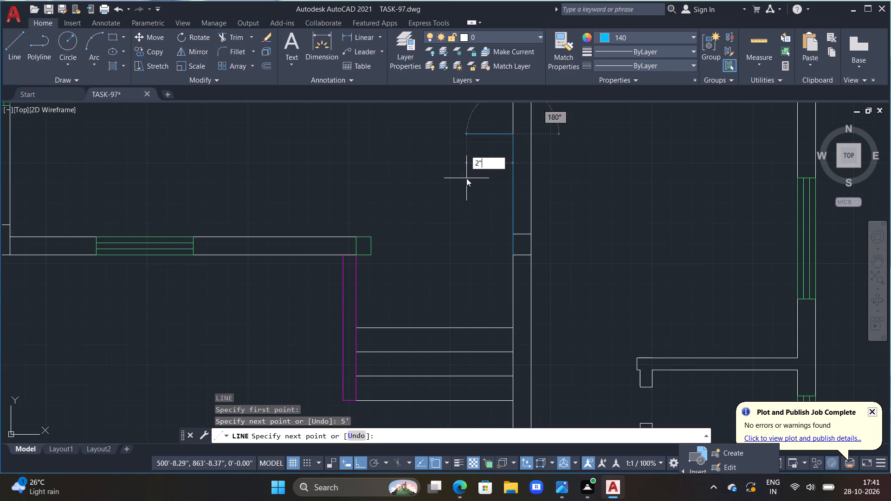
{"action": "scroll", "coordinate": [491, 252], "scroll_direction": "up", "scroll_amount": 1}
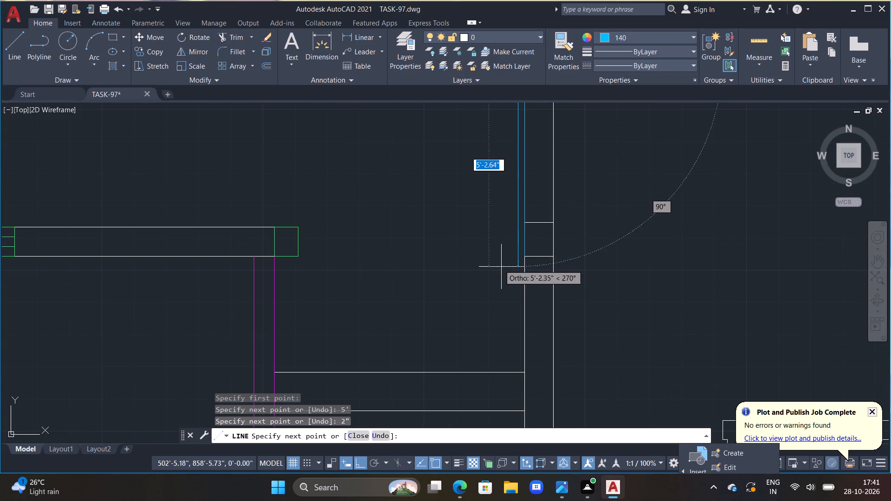
{"action": "scroll", "coordinate": [515, 259], "scroll_direction": "up", "scroll_amount": 2}
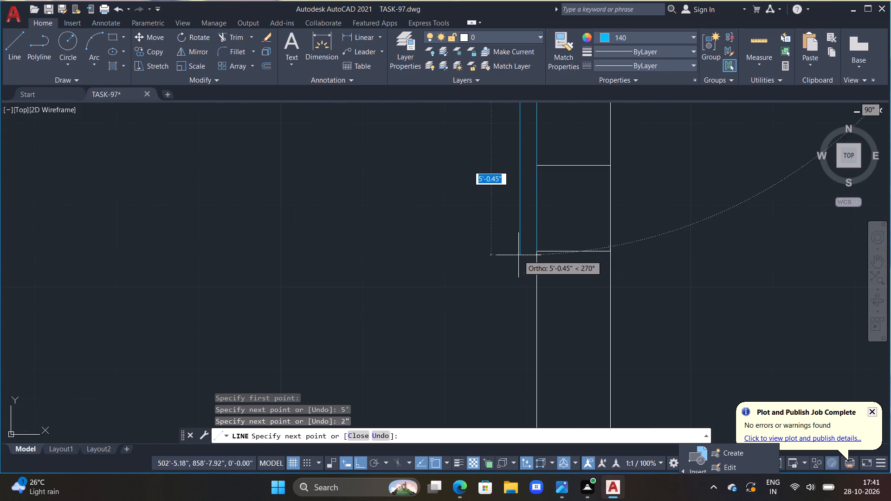
{"action": "double_click", "coordinate": [518, 251]}
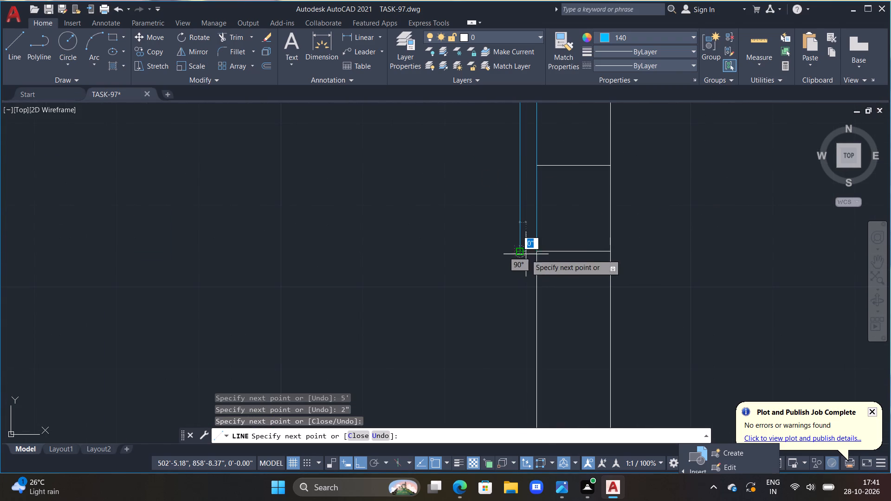
{"action": "left_click", "coordinate": [535, 251]}
{"action": "key", "text": "Escape"}
Draw a three-point door-swing arc from the 5' leaf's north end to the south corner of the entrance opening's west jamb.
{"action": "scroll", "coordinate": [399, 281], "scroll_direction": "down", "scroll_amount": 2}
{"action": "scroll", "coordinate": [362, 236], "scroll_direction": "down", "scroll_amount": 2}
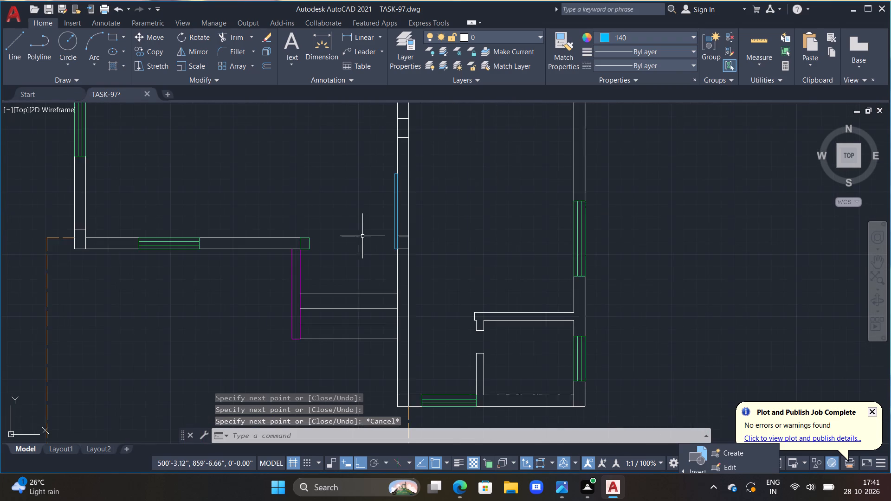
{"action": "middle_click_drag", "start_coordinate": [365, 239], "coordinate": [471, 246]}
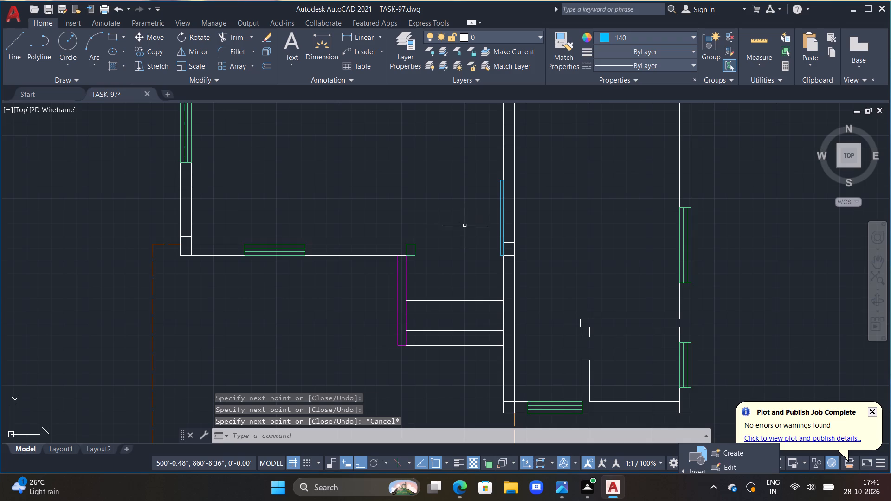
{"action": "middle_click_drag", "start_coordinate": [465, 225], "coordinate": [478, 294]}
{"action": "scroll", "coordinate": [478, 294], "scroll_direction": "up", "scroll_amount": 1}
{"action": "left_click", "coordinate": [89, 33]}
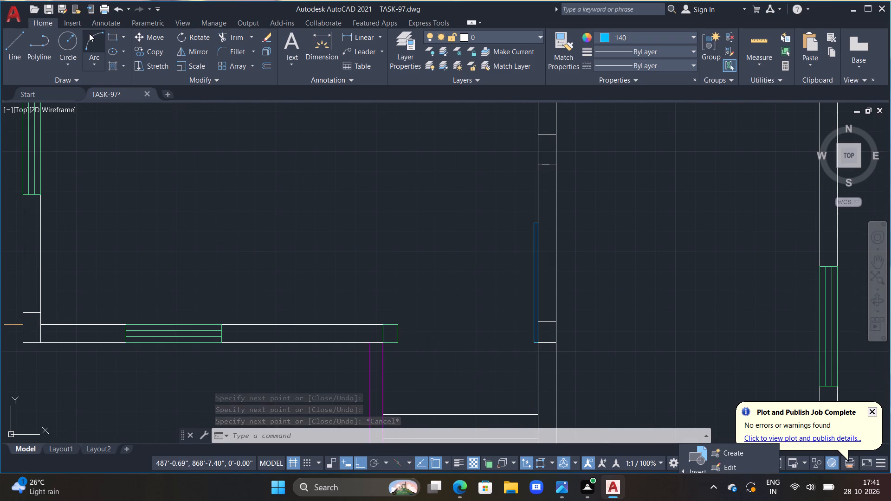
{"action": "scroll", "coordinate": [538, 225], "scroll_direction": "up", "scroll_amount": 4}
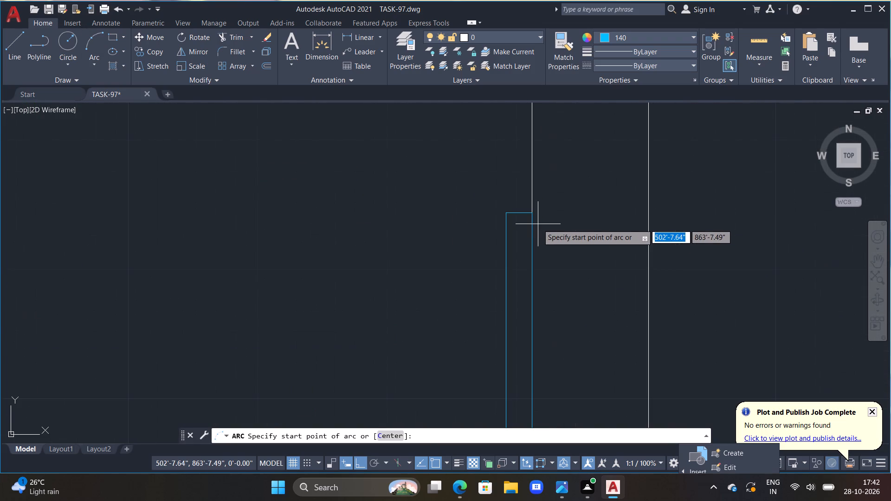
{"action": "left_click", "coordinate": [530, 213]}
{"action": "left_click", "coordinate": [506, 212]}
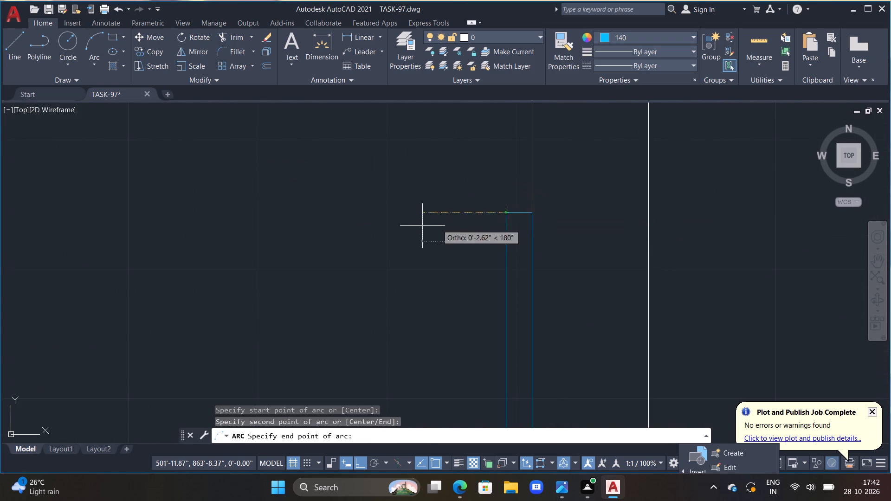
{"action": "scroll", "coordinate": [416, 238], "scroll_direction": "down", "scroll_amount": 2}
{"action": "middle_click_drag", "start_coordinate": [388, 270], "coordinate": [467, 148]}
{"action": "scroll", "coordinate": [442, 182], "scroll_direction": "down", "scroll_amount": 2}
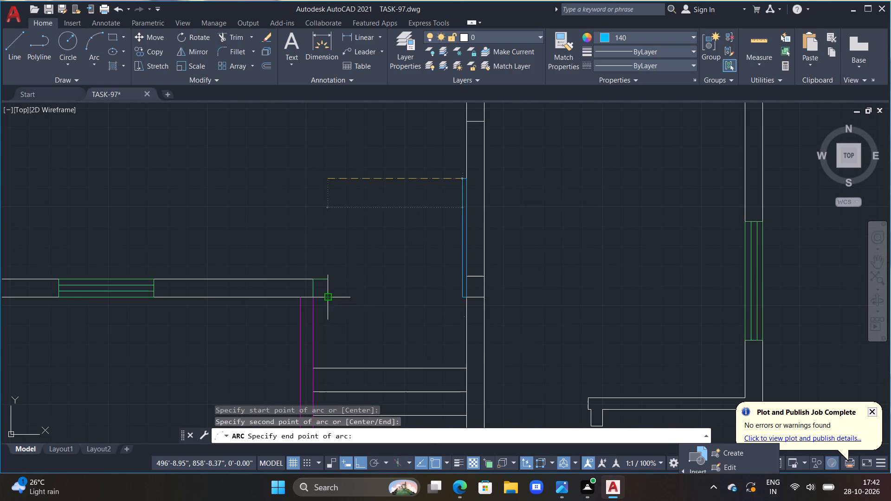
{"action": "double_click", "coordinate": [329, 296]}
{"action": "scroll", "coordinate": [371, 286], "scroll_direction": "down", "scroll_amount": 3}
{"action": "key", "text": "Escape"}
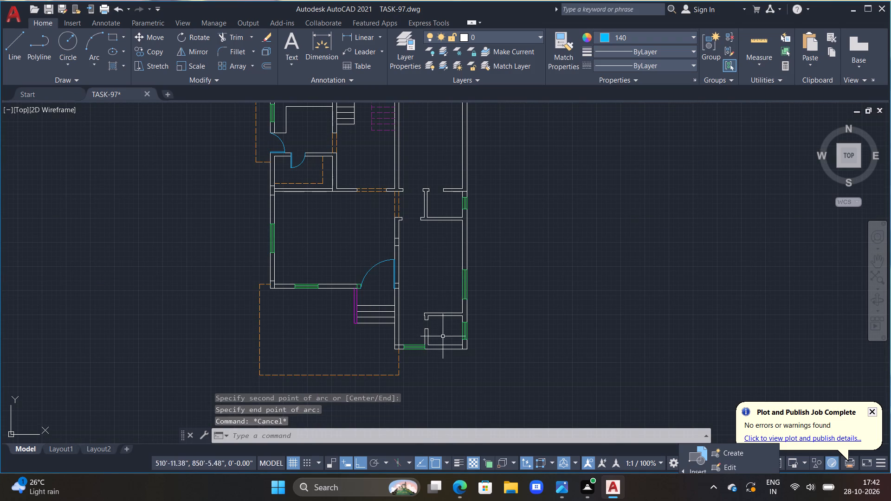
Draw a 1'6" by 2" door leaf running east from the north jamb's west corner in the small southeast room's west wall opening.
{"action": "scroll", "coordinate": [438, 323], "scroll_direction": "up", "scroll_amount": 4}
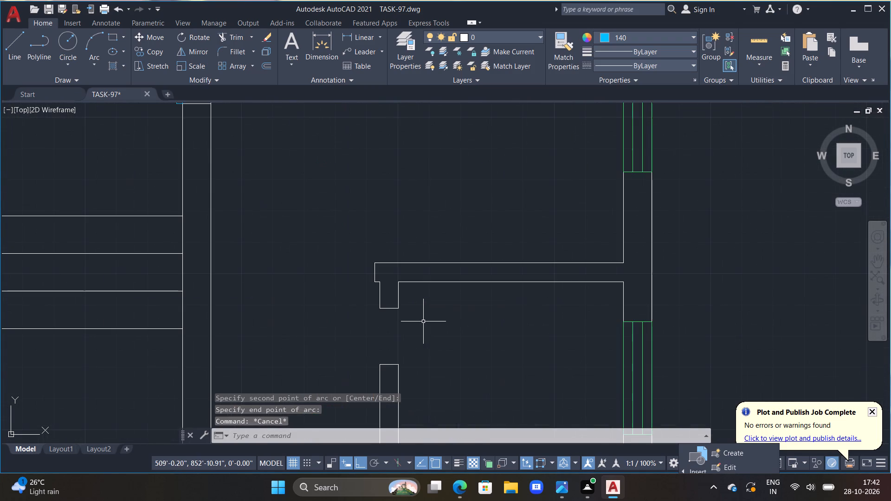
{"action": "scroll", "coordinate": [420, 323], "scroll_direction": "up", "scroll_amount": 1}
{"action": "middle_click_drag", "start_coordinate": [434, 312], "coordinate": [487, 267]}
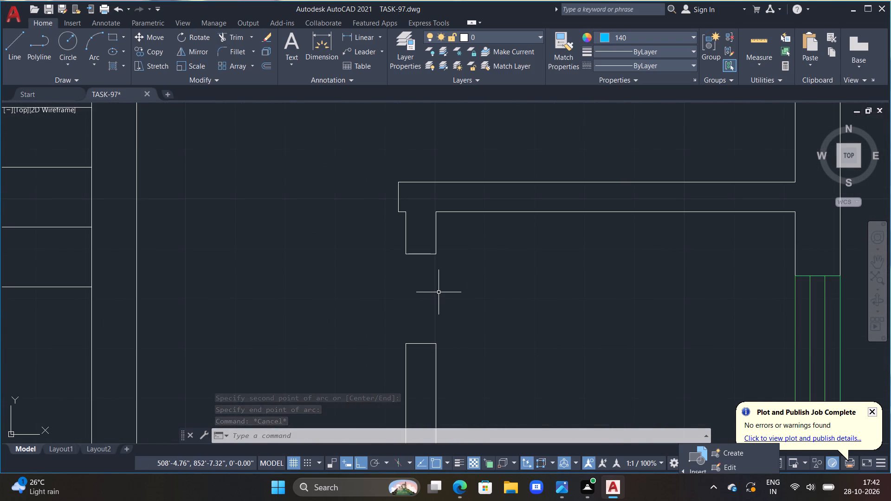
{"action": "type", "text": "L"}
{"action": "key", "text": "space"}
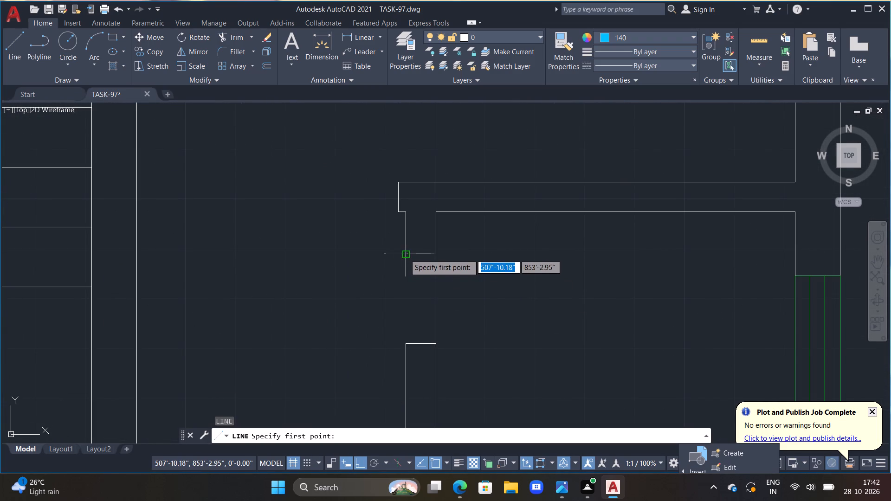
{"action": "left_click", "coordinate": [405, 254]}
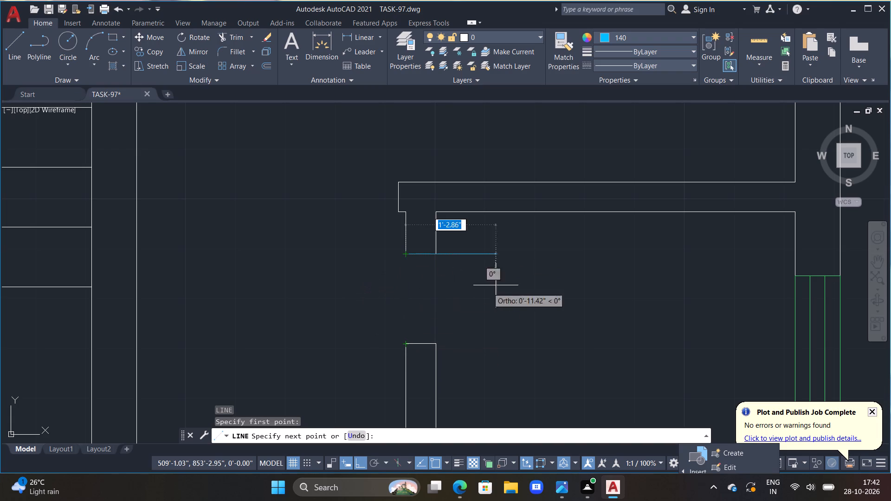
{"action": "type", "text": "1'6\""}
{"action": "key", "text": "Return"}
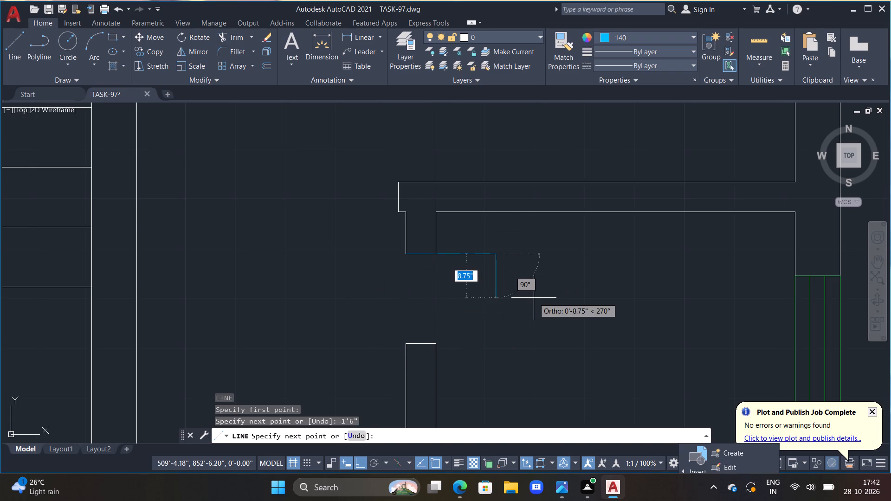
{"action": "type", "text": "2\""}
{"action": "key", "text": "Return"}
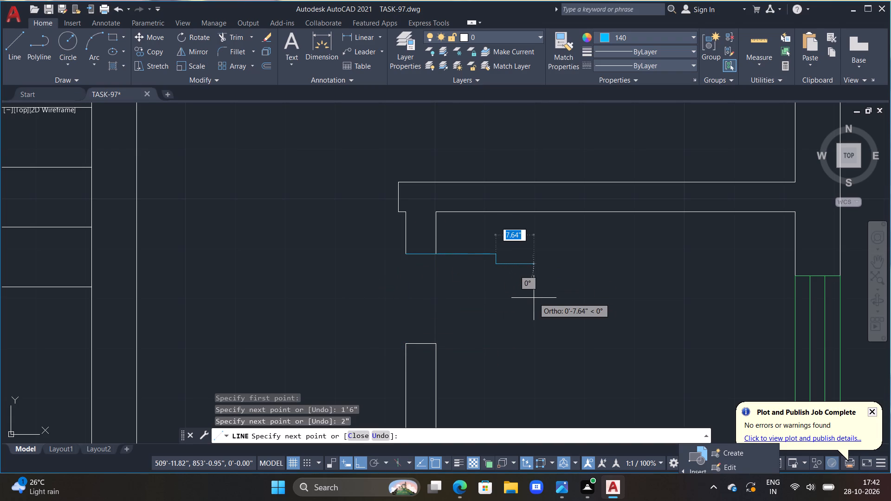
{"action": "scroll", "coordinate": [403, 282], "scroll_direction": "up", "scroll_amount": 2}
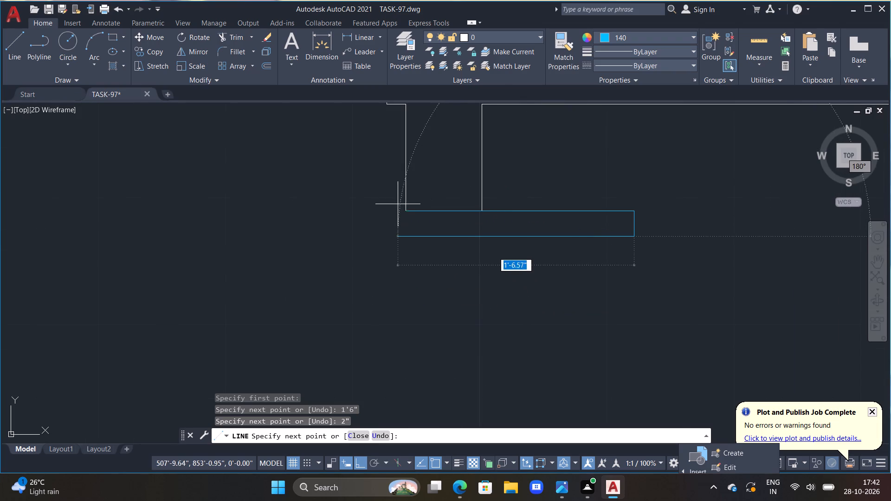
{"action": "left_click", "coordinate": [406, 236]}
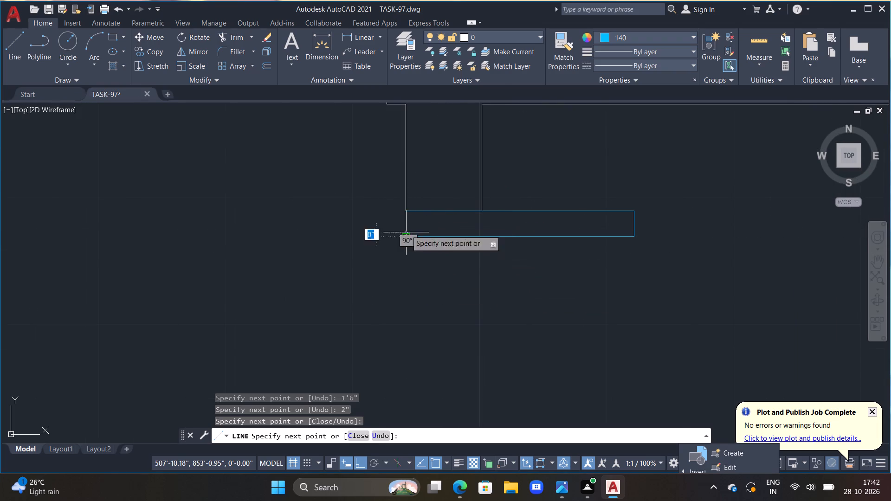
{"action": "left_click", "coordinate": [406, 209]}
{"action": "key", "text": "Escape"}
Draw a three-point door-swing arc from the 1'6" leaf's east end to the west corner of the opening's south jamb.
{"action": "scroll", "coordinate": [416, 244], "scroll_direction": "down", "scroll_amount": 2}
{"action": "middle_click_drag", "start_coordinate": [438, 288], "coordinate": [439, 260]}
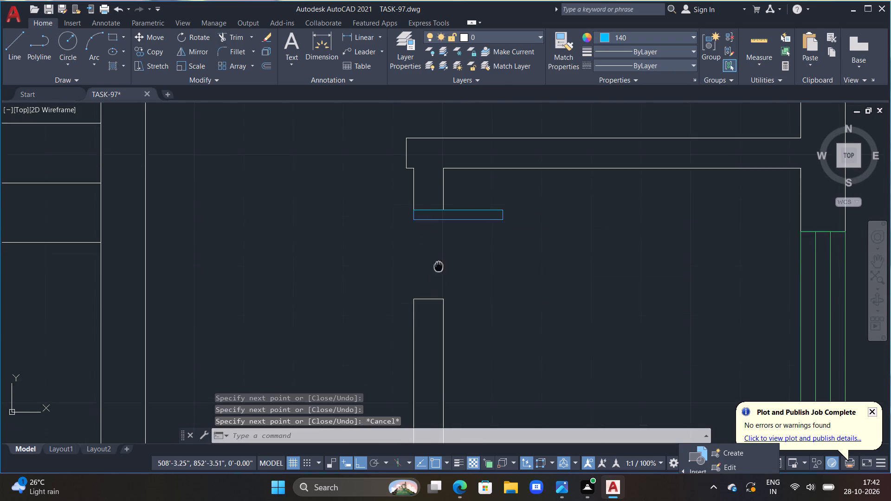
{"action": "middle_click_drag", "start_coordinate": [439, 260], "coordinate": [439, 254]}
{"action": "left_click", "coordinate": [102, 39]}
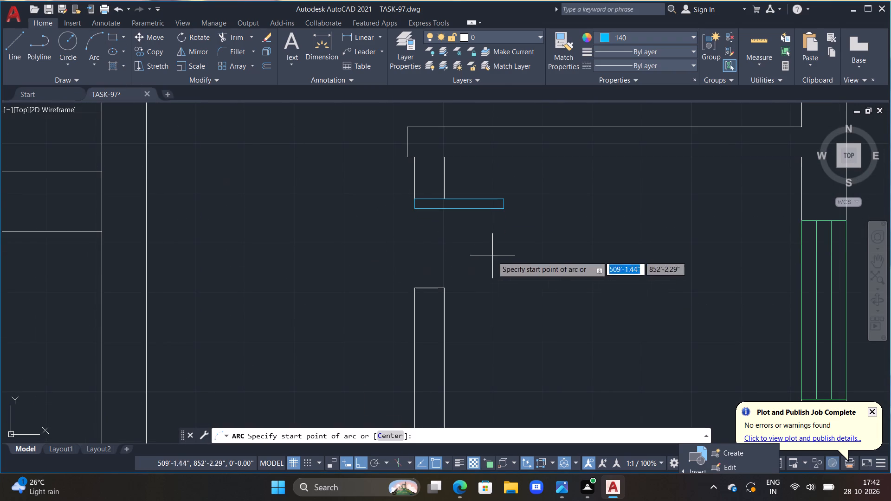
{"action": "left_click", "coordinate": [504, 196]}
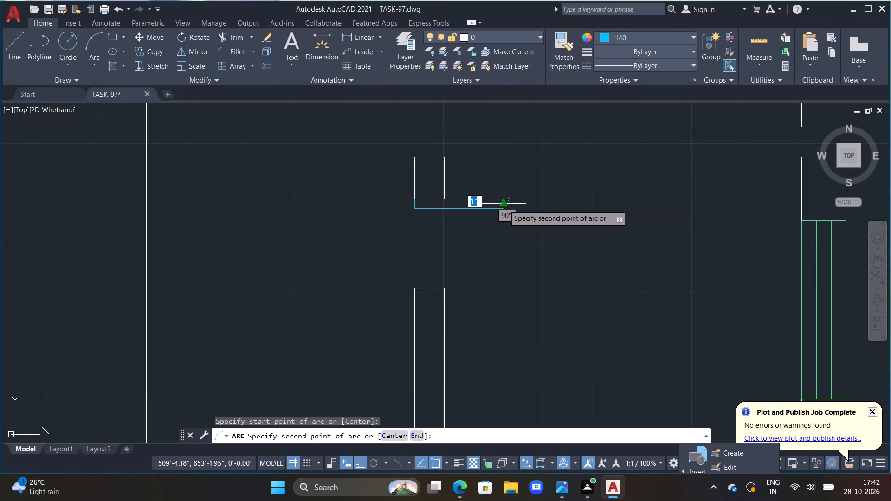
{"action": "left_click", "coordinate": [504, 210]}
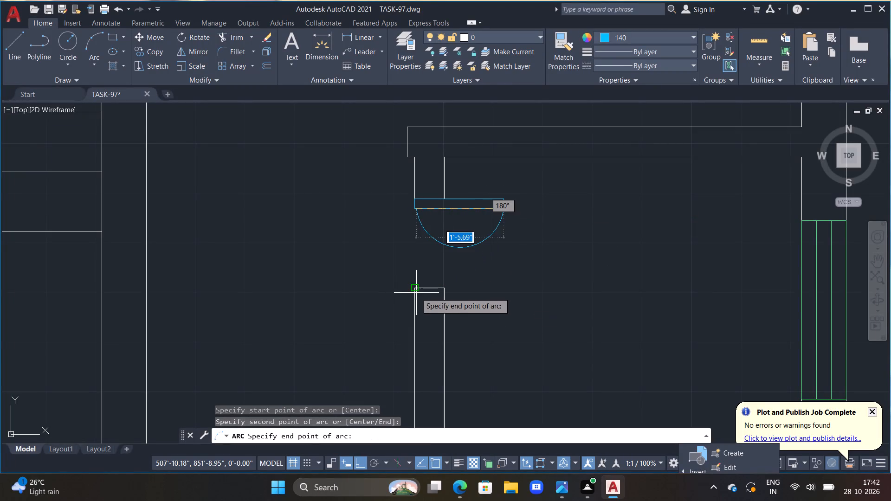
{"action": "left_click", "coordinate": [417, 291]}
Draw a 36" by 2" door leaf with lines, running south from the west jamb's north corner in the southeast room's north wall opening.
{"action": "scroll", "coordinate": [499, 269], "scroll_direction": "down", "scroll_amount": 3}
{"action": "scroll", "coordinate": [511, 182], "scroll_direction": "down", "scroll_amount": 2}
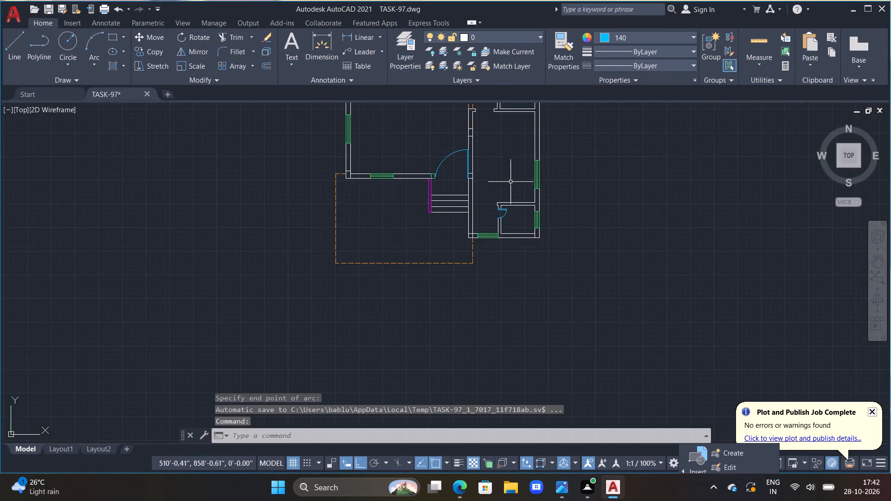
{"action": "middle_click_drag", "start_coordinate": [510, 182], "coordinate": [529, 316]}
{"action": "scroll", "coordinate": [508, 231], "scroll_direction": "up", "scroll_amount": 1}
{"action": "scroll", "coordinate": [511, 296], "scroll_direction": "up", "scroll_amount": 2}
{"action": "middle_click_drag", "start_coordinate": [479, 212], "coordinate": [530, 291]}
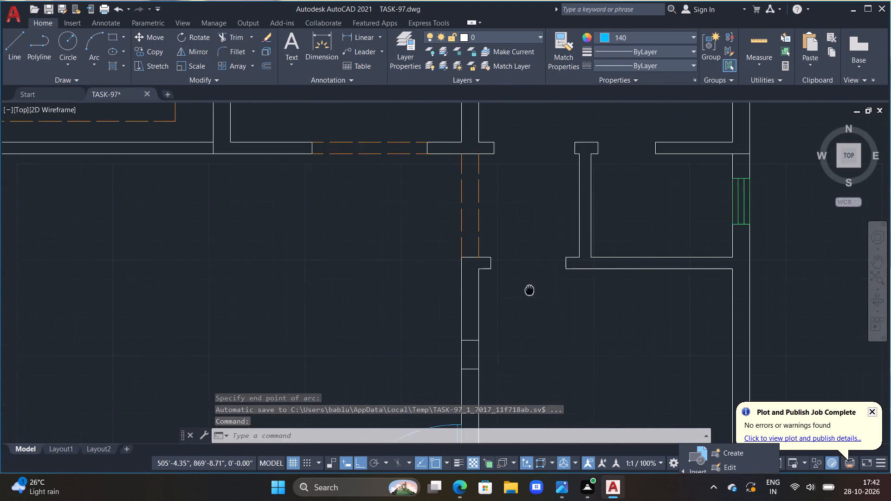
{"action": "middle_click_drag", "start_coordinate": [530, 291], "coordinate": [529, 293]}
{"action": "scroll", "coordinate": [522, 282], "scroll_direction": "up", "scroll_amount": 1}
{"action": "key", "text": "Escape"}
{"action": "key", "text": "Escape"}
{"action": "type", "text": "L"}
{"action": "key", "text": "space"}
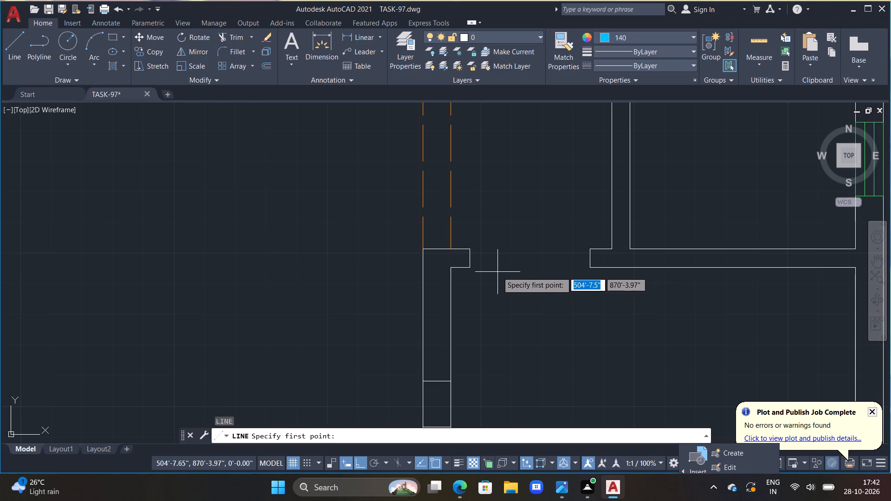
{"action": "left_click", "coordinate": [469, 248]}
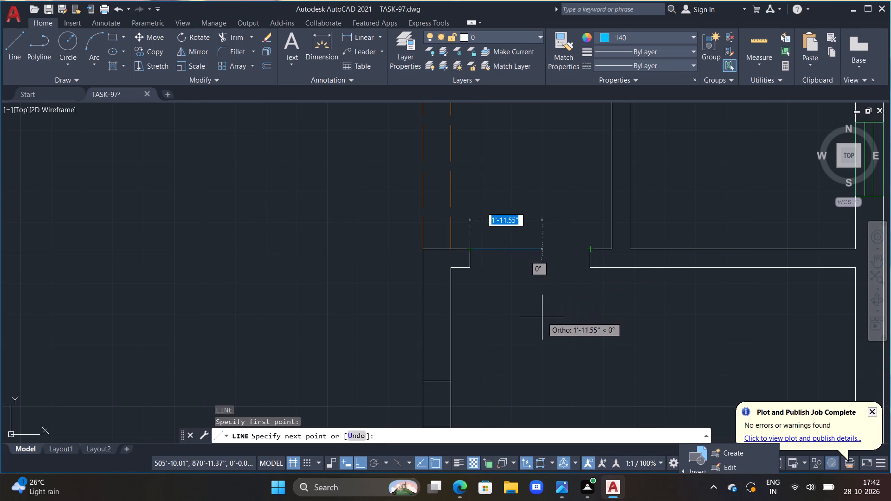
{"action": "middle_click_drag", "start_coordinate": [516, 345], "coordinate": [502, 292]}
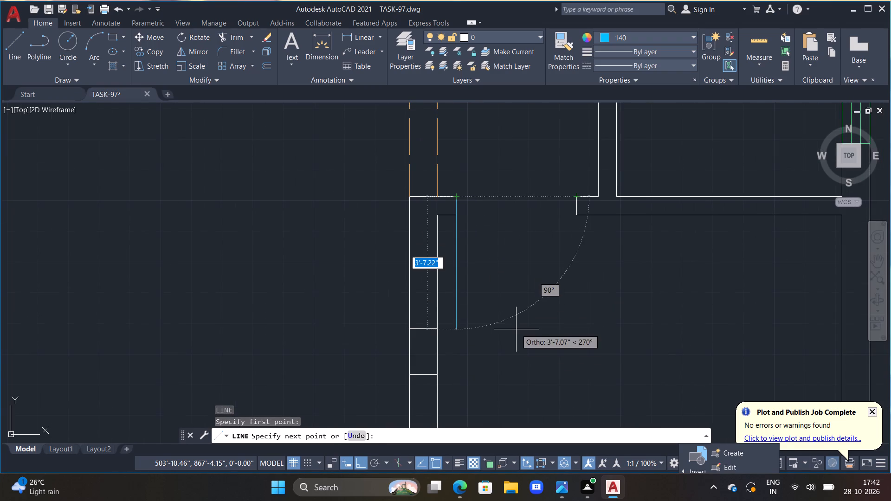
{"action": "type", "text": "36\""}
{"action": "key", "text": "Return"}
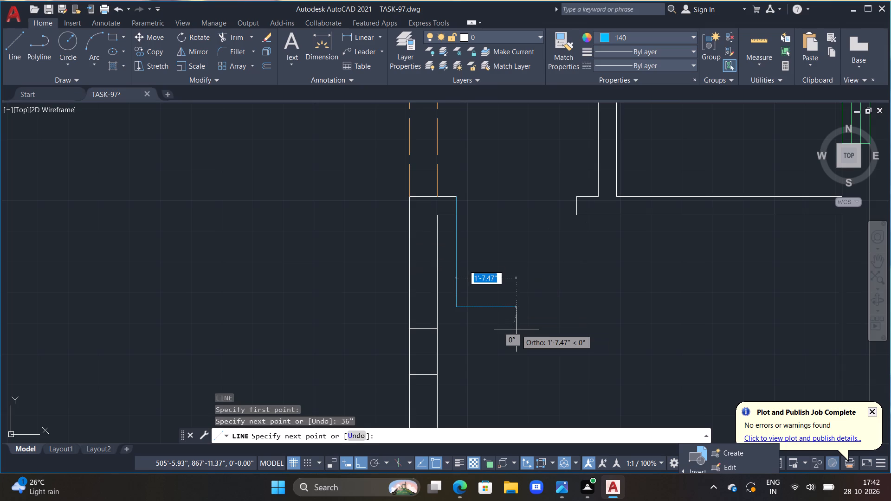
{"action": "type", "text": "2\""}
{"action": "key", "text": "Return"}
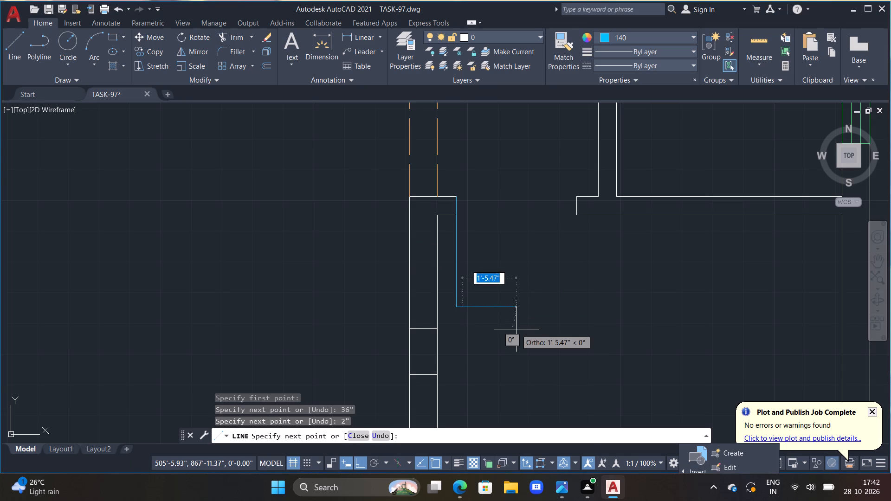
{"action": "scroll", "coordinate": [483, 182], "scroll_direction": "up", "scroll_amount": 2}
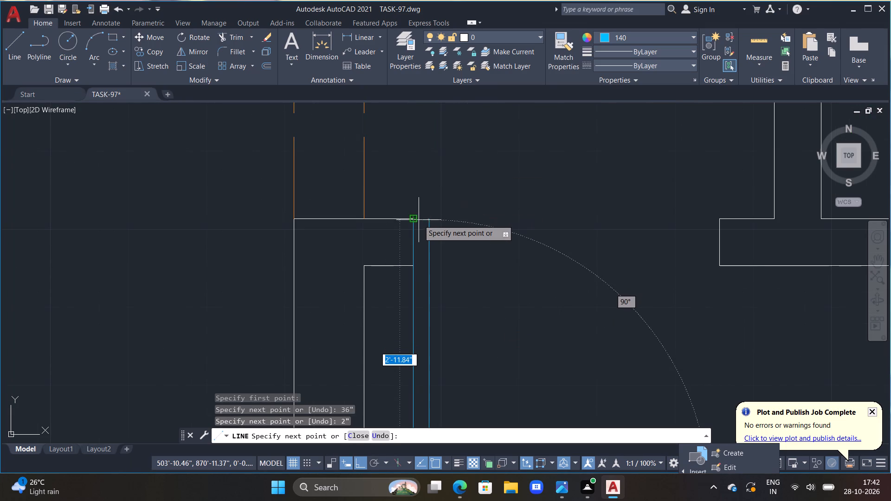
{"action": "left_click", "coordinate": [430, 218]}
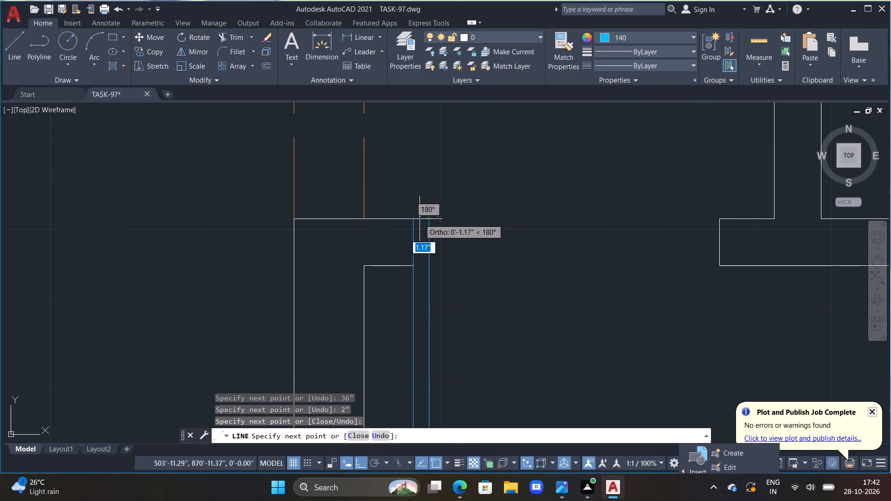
{"action": "left_click", "coordinate": [414, 219]}
{"action": "key", "text": "Escape"}
Draw a three-point door-swing arc from the 36" leaf's south end to the north corner of the opening's east jamb.
{"action": "scroll", "coordinate": [480, 236], "scroll_direction": "down", "scroll_amount": 1}
{"action": "middle_click_drag", "start_coordinate": [473, 312], "coordinate": [466, 273]}
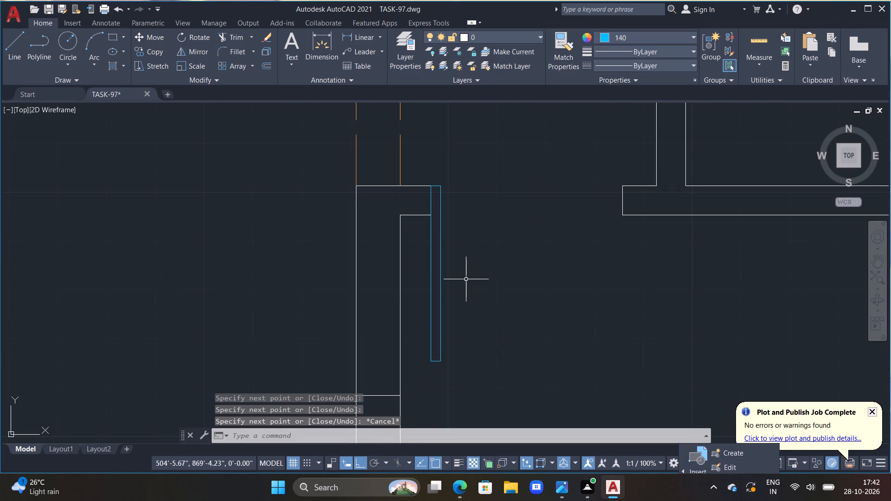
{"action": "left_click", "coordinate": [90, 34]}
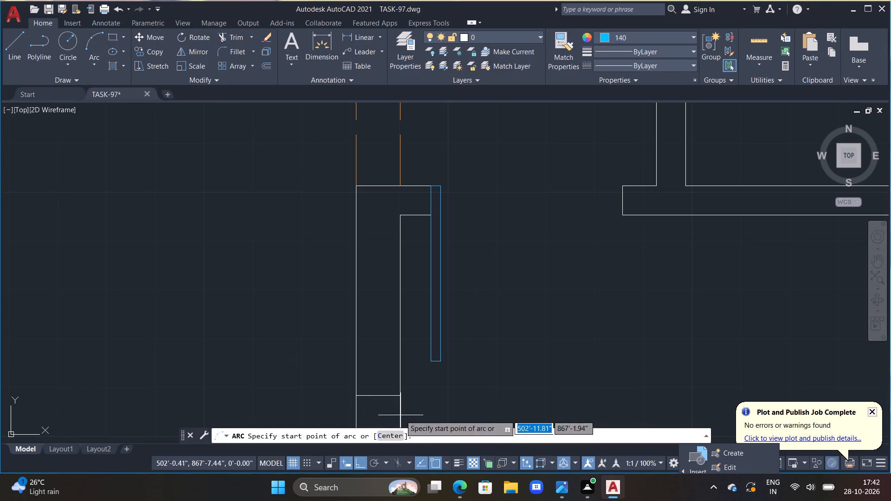
{"action": "left_click", "coordinate": [428, 360]}
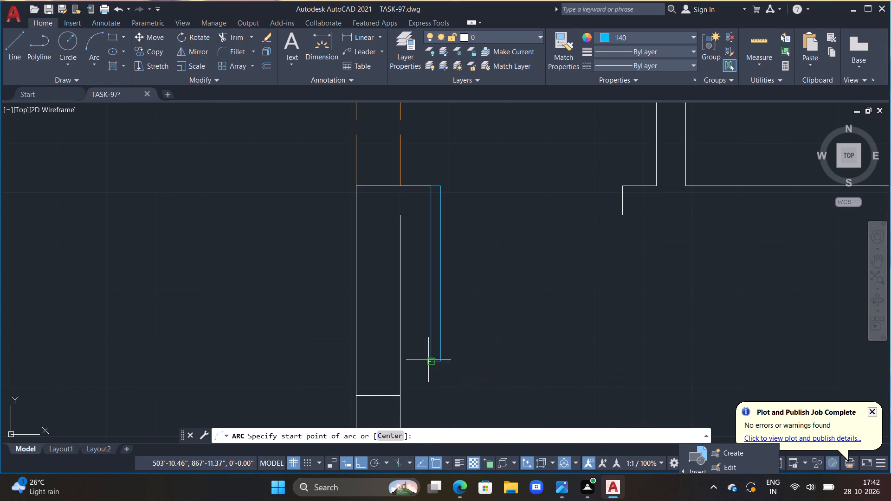
{"action": "left_click", "coordinate": [439, 362]}
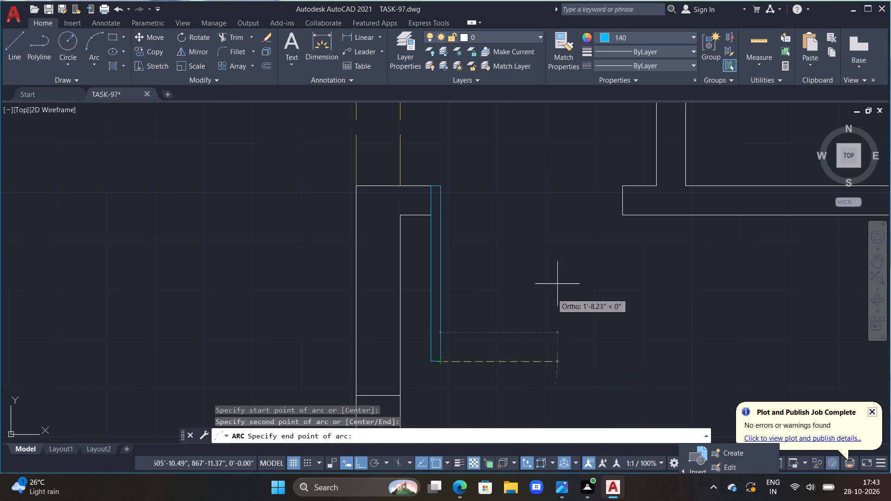
{"action": "left_click", "coordinate": [622, 188]}
Draw a 3'6" by 2" door leaf with lines, running north from the west jamb's south corner in the opening on the passage's north side.
{"action": "scroll", "coordinate": [484, 197], "scroll_direction": "down", "scroll_amount": 2}
{"action": "middle_click_drag", "start_coordinate": [494, 213], "coordinate": [504, 326]}
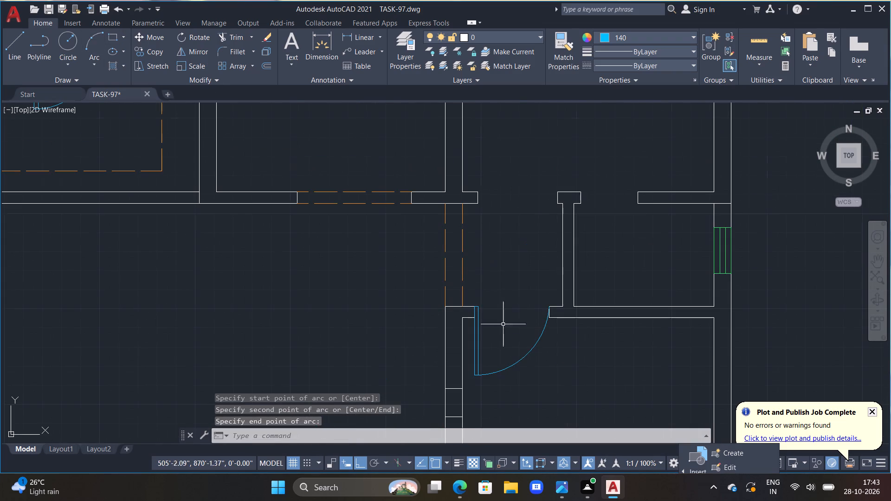
{"action": "key", "text": "Escape"}
{"action": "key", "text": "Escape"}
{"action": "scroll", "coordinate": [491, 210], "scroll_direction": "up", "scroll_amount": 1}
{"action": "middle_click_drag", "start_coordinate": [495, 227], "coordinate": [503, 321]}
{"action": "scroll", "coordinate": [503, 318], "scroll_direction": "up", "scroll_amount": 1}
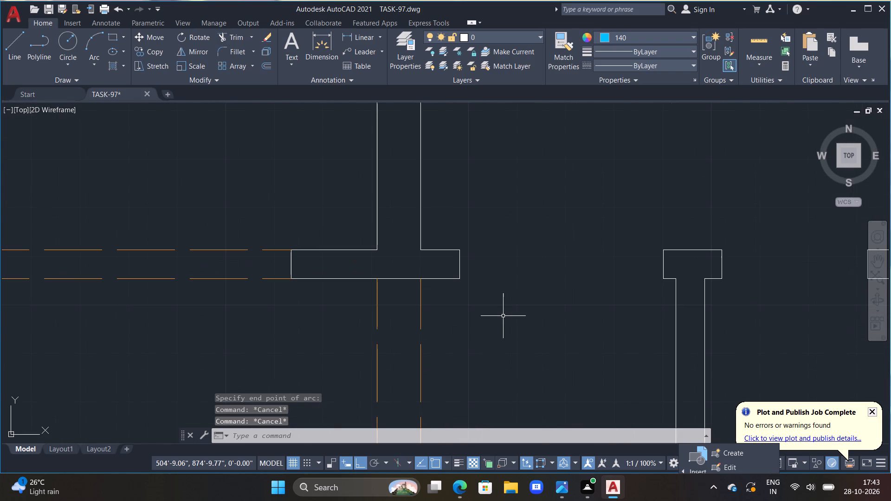
{"action": "type", "text": "L"}
{"action": "key", "text": "space"}
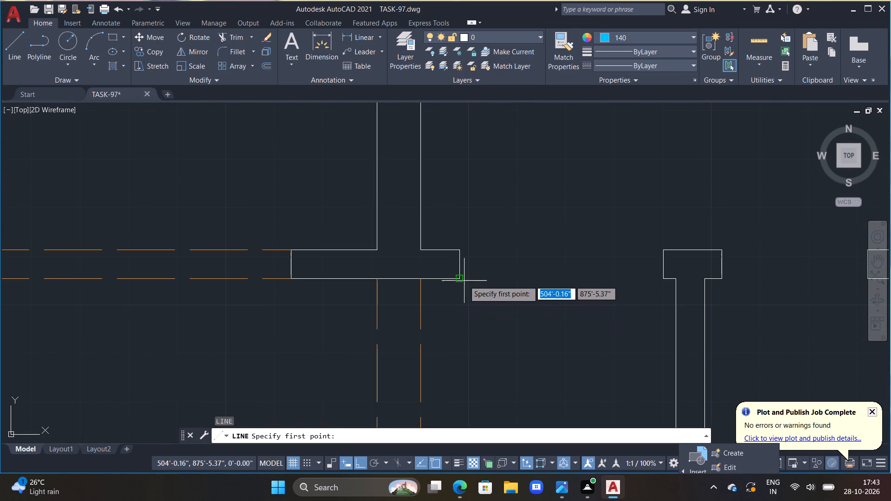
{"action": "left_click", "coordinate": [459, 277]}
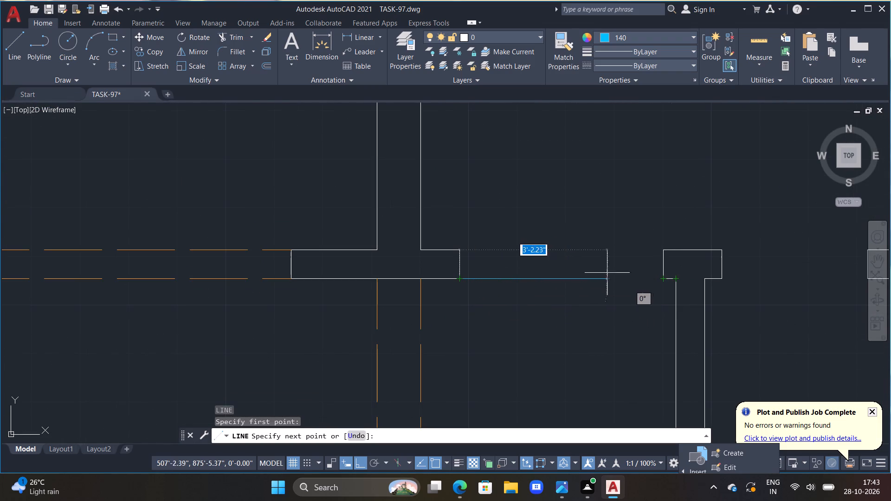
{"action": "scroll", "coordinate": [466, 164], "scroll_direction": "down", "scroll_amount": 1}
{"action": "middle_click_drag", "start_coordinate": [471, 263], "coordinate": [462, 281]}
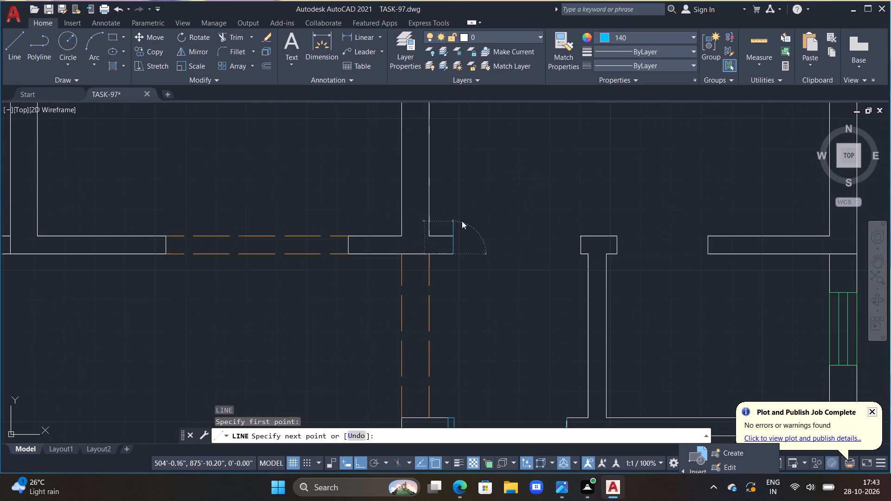
{"action": "type", "text": "3'6\""}
{"action": "key", "text": "Return"}
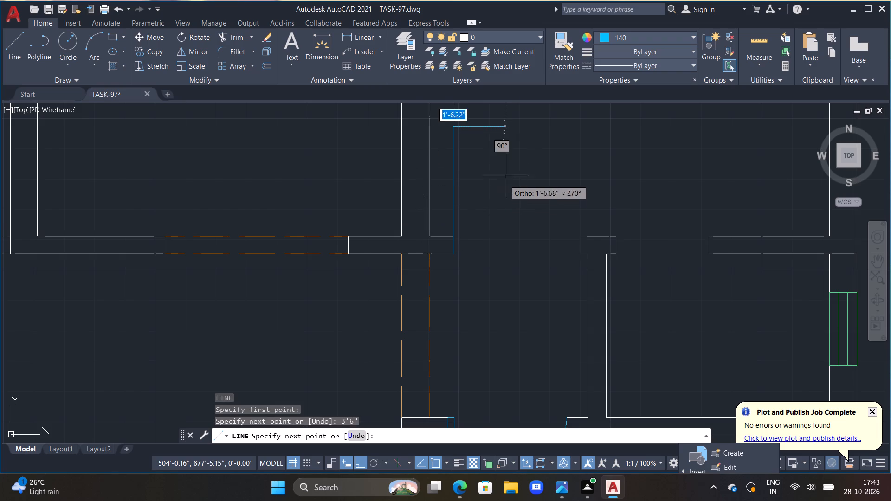
{"action": "type", "text": "2\""}
{"action": "key", "text": "Return"}
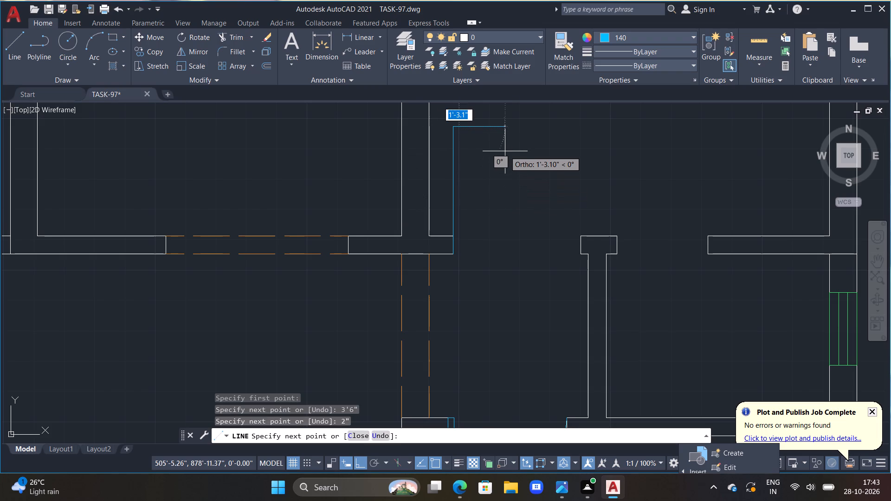
{"action": "scroll", "coordinate": [455, 248], "scroll_direction": "up", "scroll_amount": 2}
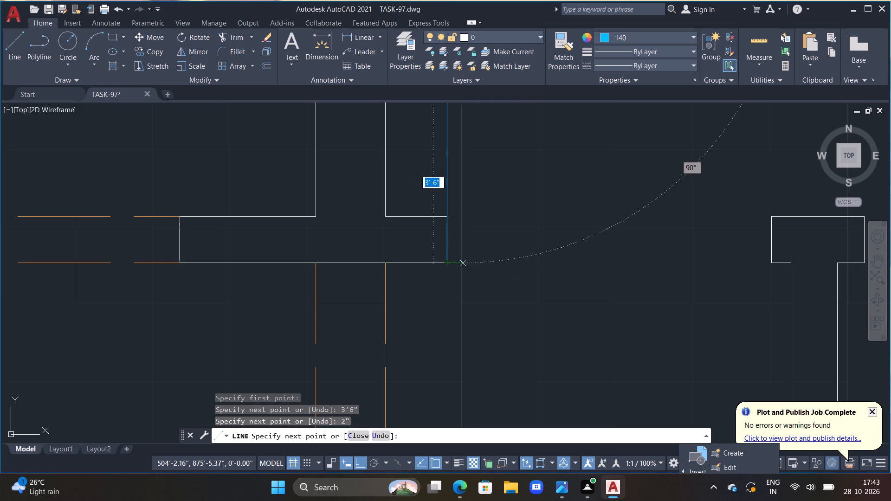
{"action": "left_click", "coordinate": [462, 263]}
{"action": "left_click", "coordinate": [448, 263]}
{"action": "key", "text": "Escape"}
Draw a three-point door-swing arc from the 3'6" leaf's north end to the south corner of the opening's east jamb.
{"action": "scroll", "coordinate": [463, 272], "scroll_direction": "down", "scroll_amount": 1}
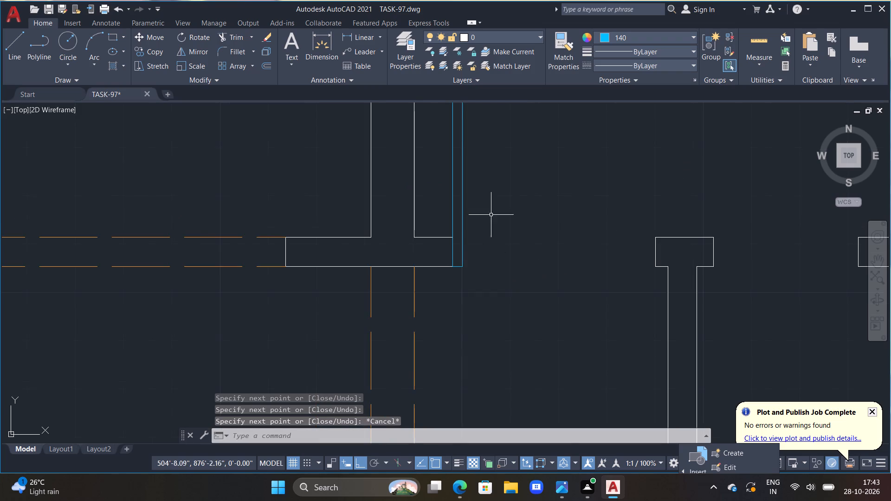
{"action": "scroll", "coordinate": [493, 198], "scroll_direction": "down", "scroll_amount": 1}
{"action": "middle_click_drag", "start_coordinate": [489, 211], "coordinate": [454, 309]}
{"action": "left_click", "coordinate": [89, 39]}
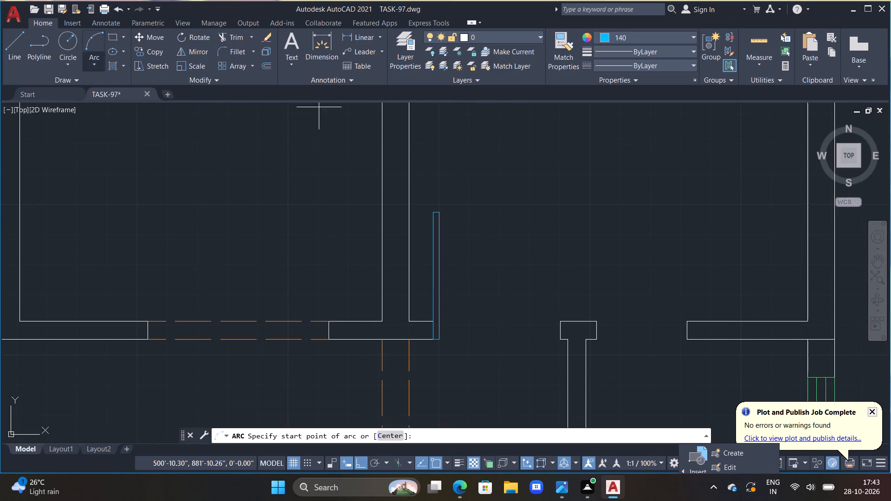
{"action": "scroll", "coordinate": [427, 212], "scroll_direction": "up", "scroll_amount": 2}
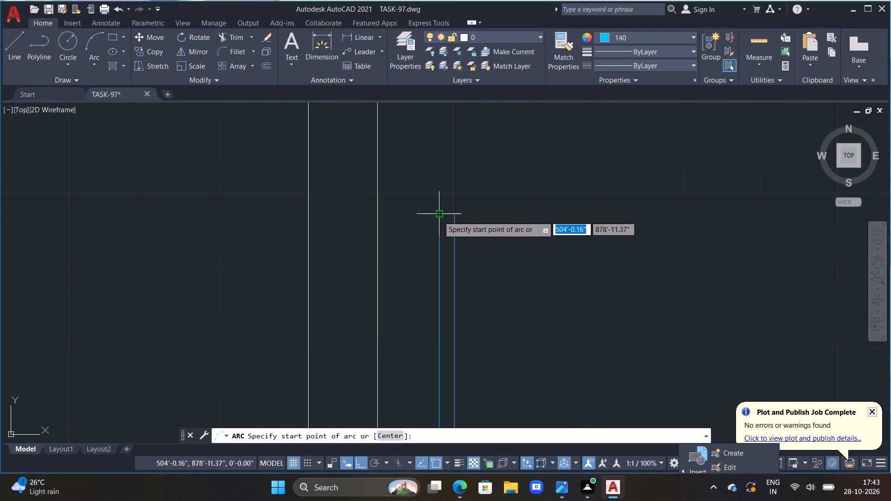
{"action": "double_click", "coordinate": [439, 216]}
{"action": "left_click", "coordinate": [455, 216]}
{"action": "scroll", "coordinate": [501, 225], "scroll_direction": "down", "scroll_amount": 2}
{"action": "middle_click_drag", "start_coordinate": [522, 249], "coordinate": [417, 149]}
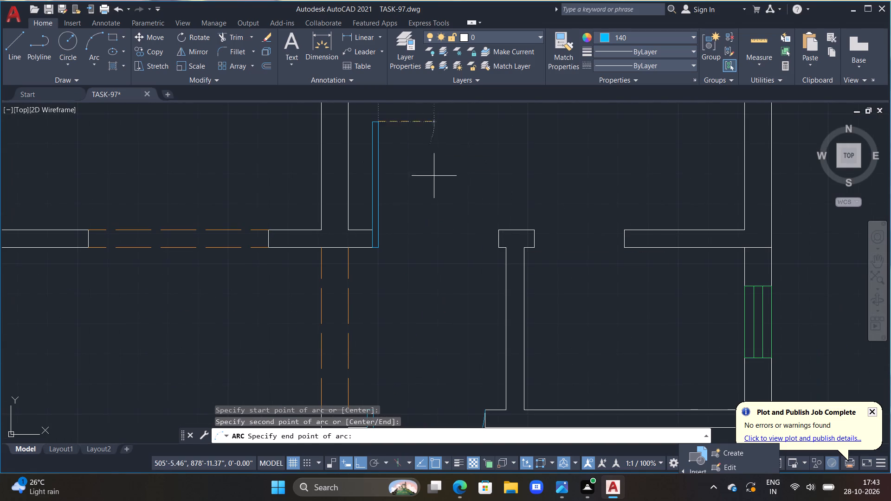
{"action": "left_click", "coordinate": [497, 245]}
Draw a 2'6" by 2" door leaf with lines, running south from the west jamb's north corner in the small east room's north wall opening.
{"action": "scroll", "coordinate": [465, 253], "scroll_direction": "down", "scroll_amount": 3}
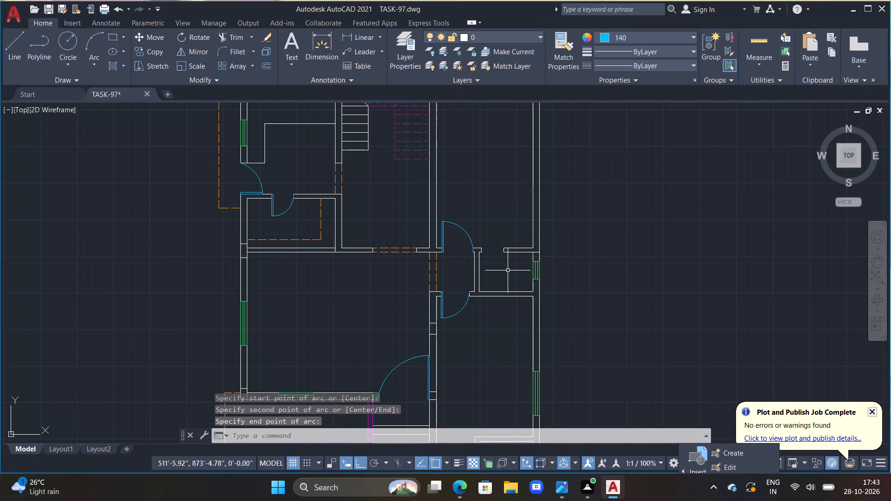
{"action": "scroll", "coordinate": [491, 250], "scroll_direction": "up", "scroll_amount": 2}
{"action": "scroll", "coordinate": [498, 292], "scroll_direction": "up", "scroll_amount": 1}
{"action": "middle_click_drag", "start_coordinate": [493, 286], "coordinate": [512, 256]}
{"action": "scroll", "coordinate": [511, 256], "scroll_direction": "up", "scroll_amount": 1}
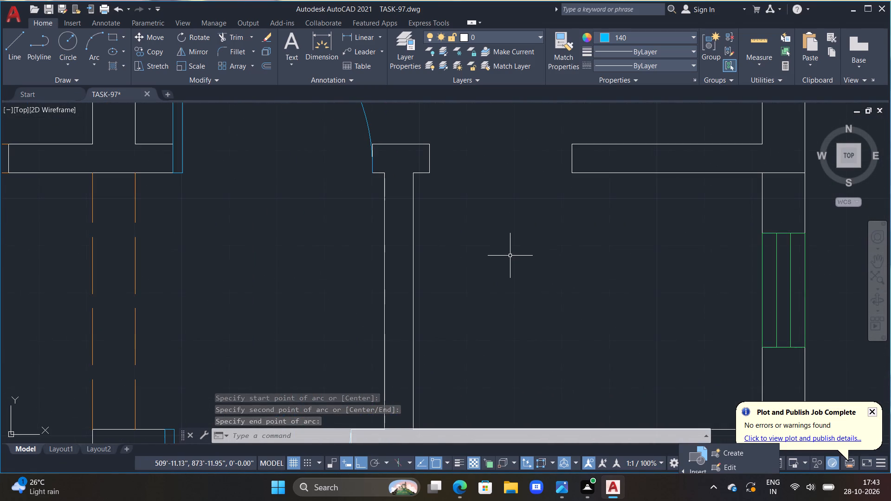
{"action": "type", "text": "L"}
{"action": "key", "text": "space"}
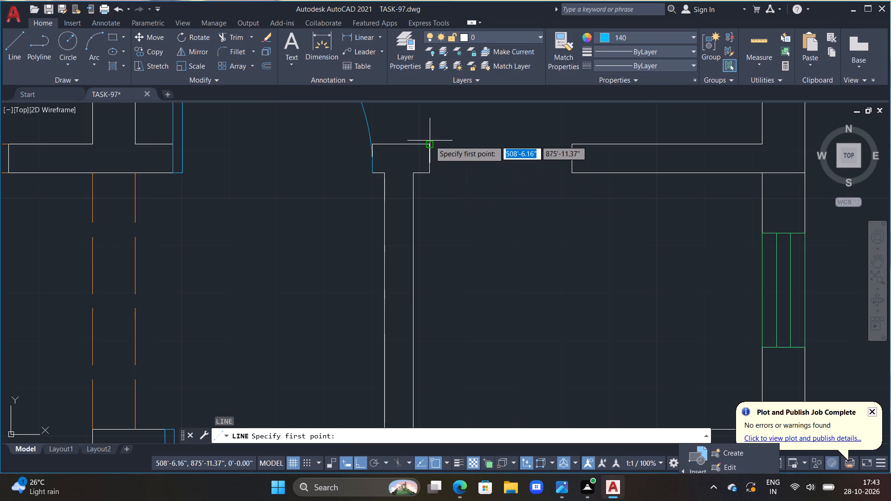
{"action": "triple_click", "coordinate": [429, 146]}
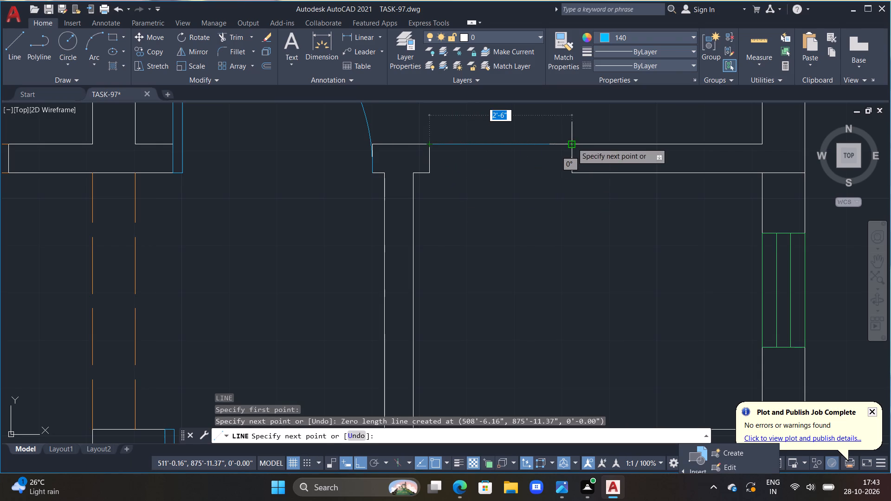
{"action": "type", "text": "2'6\""}
{"action": "key", "text": "Return"}
{"action": "type", "text": "2\""}
{"action": "key", "text": "Return"}
{"action": "scroll", "coordinate": [452, 157], "scroll_direction": "up", "scroll_amount": 2}
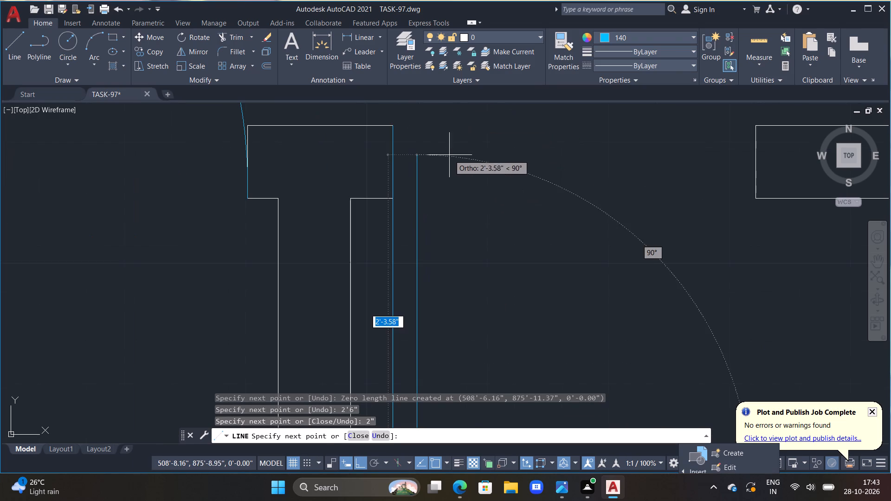
{"action": "left_click", "coordinate": [417, 127]}
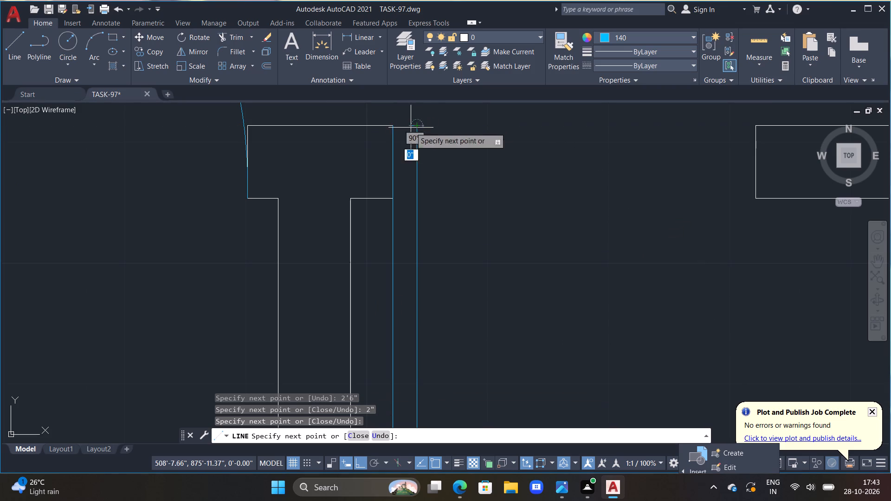
{"action": "left_click", "coordinate": [394, 127]}
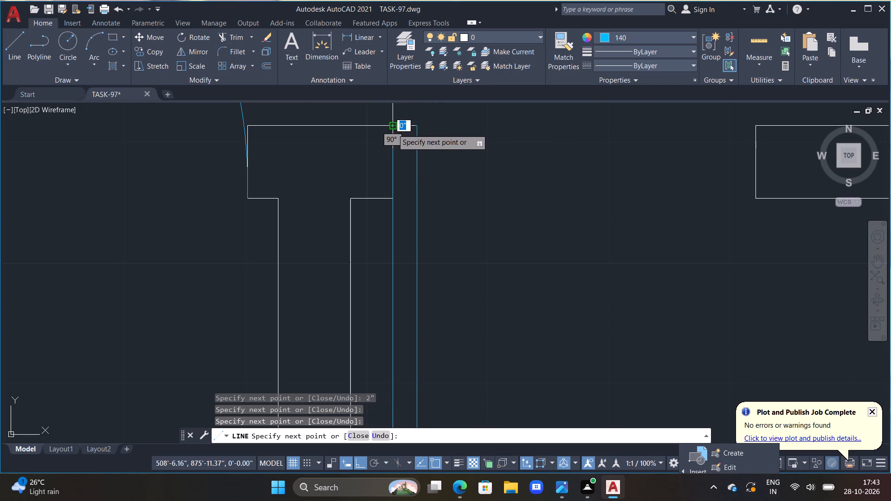
{"action": "key", "text": "Escape"}
Draw a three-point door-swing arc from the 2'6" leaf's south end to the north corner of the opening's east jamb.
{"action": "scroll", "coordinate": [415, 142], "scroll_direction": "down", "scroll_amount": 2}
{"action": "middle_click_drag", "start_coordinate": [461, 191], "coordinate": [467, 185]}
{"action": "left_click", "coordinate": [102, 39]}
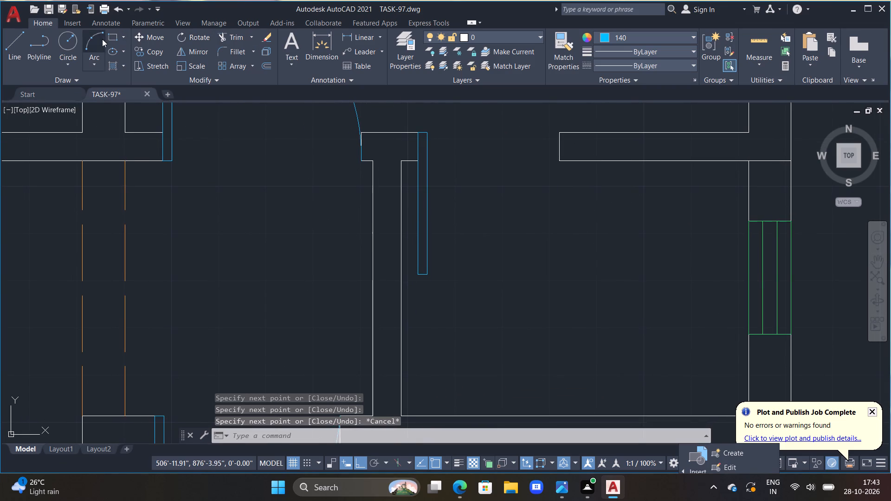
{"action": "left_click", "coordinate": [417, 275]}
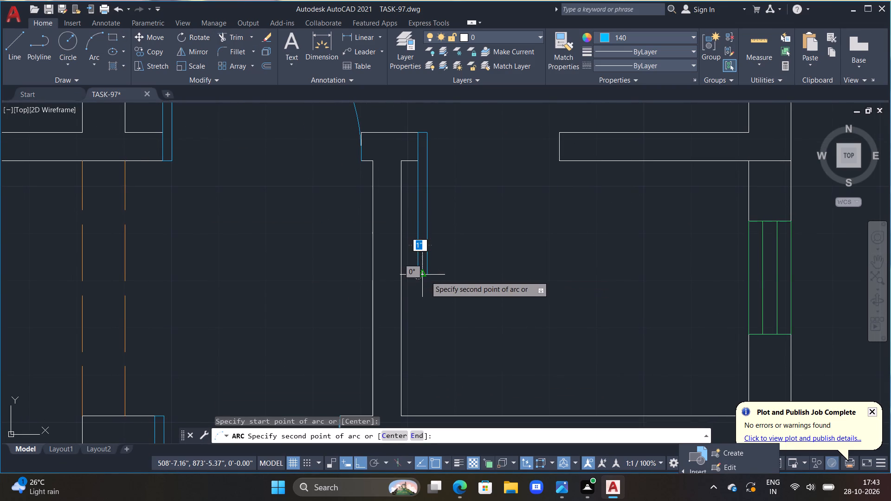
{"action": "left_click", "coordinate": [427, 276]}
{"action": "left_click", "coordinate": [558, 138]}
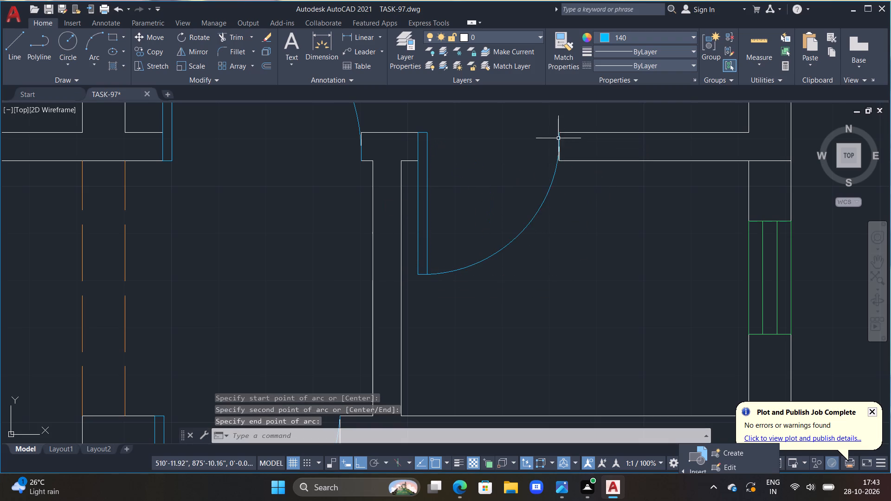
{"action": "key", "text": "Escape"}
Look over the whole floor plan, checking the doors and openings in every room.
{"action": "scroll", "coordinate": [540, 232], "scroll_direction": "down", "scroll_amount": 3}
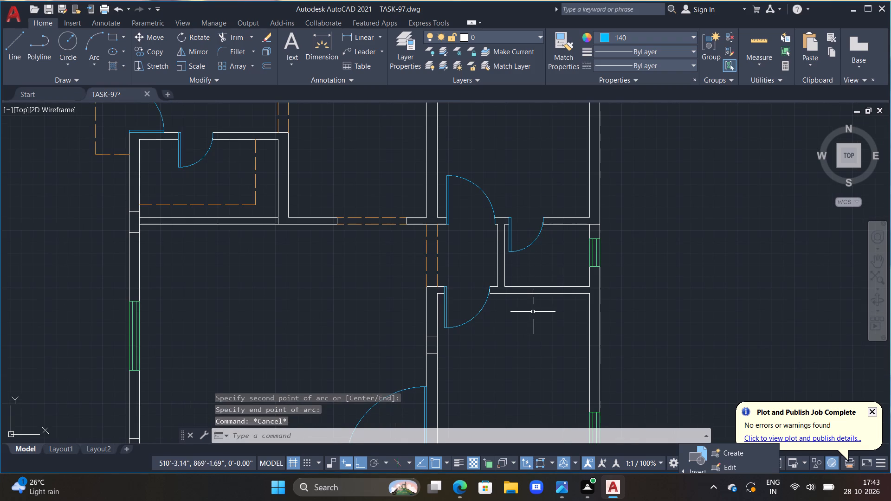
{"action": "middle_click_drag", "start_coordinate": [536, 317], "coordinate": [536, 234]}
{"action": "scroll", "coordinate": [539, 347], "scroll_direction": "down", "scroll_amount": 2}
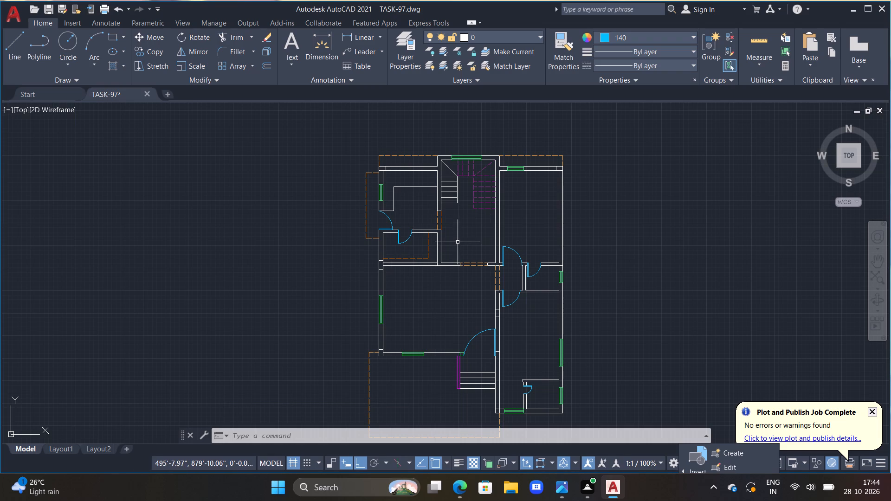
{"action": "middle_click_drag", "start_coordinate": [425, 267], "coordinate": [471, 265]}
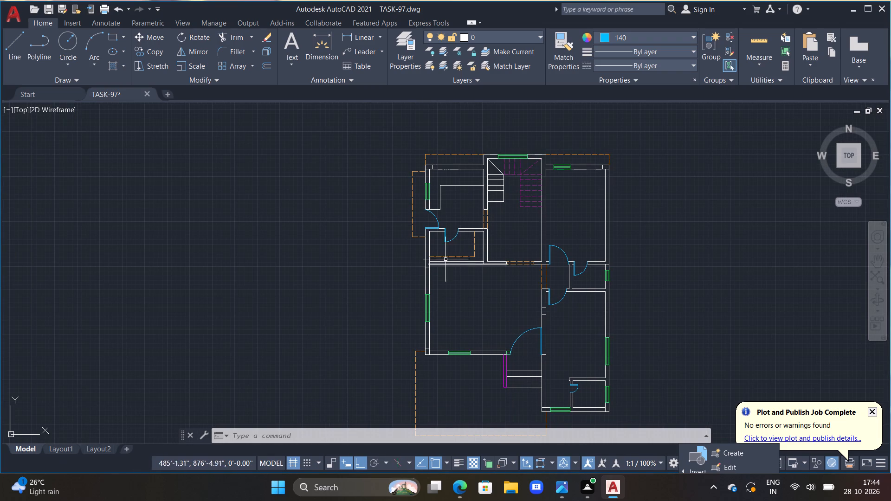
{"action": "middle_click_drag", "start_coordinate": [476, 272], "coordinate": [483, 253]}
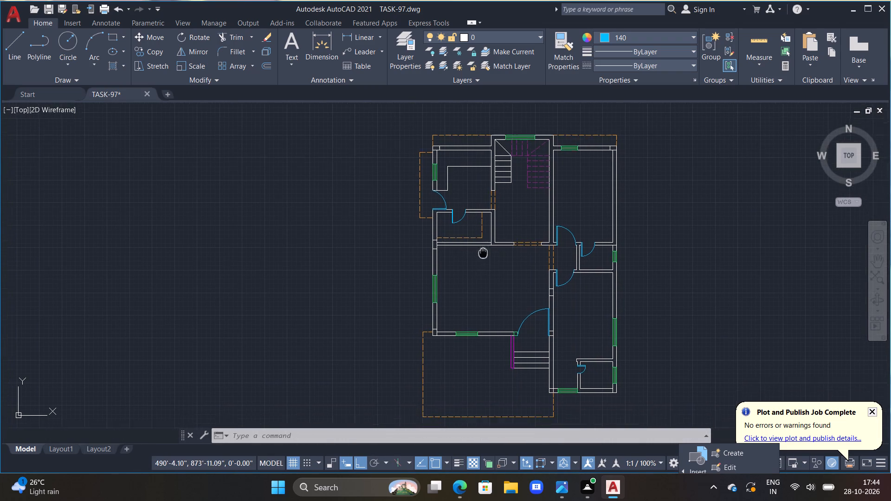
{"action": "middle_click_drag", "start_coordinate": [483, 253], "coordinate": [483, 252]}
{"action": "scroll", "coordinate": [483, 252], "scroll_direction": "up", "scroll_amount": 1}
{"action": "middle_click_drag", "start_coordinate": [490, 285], "coordinate": [484, 195]}
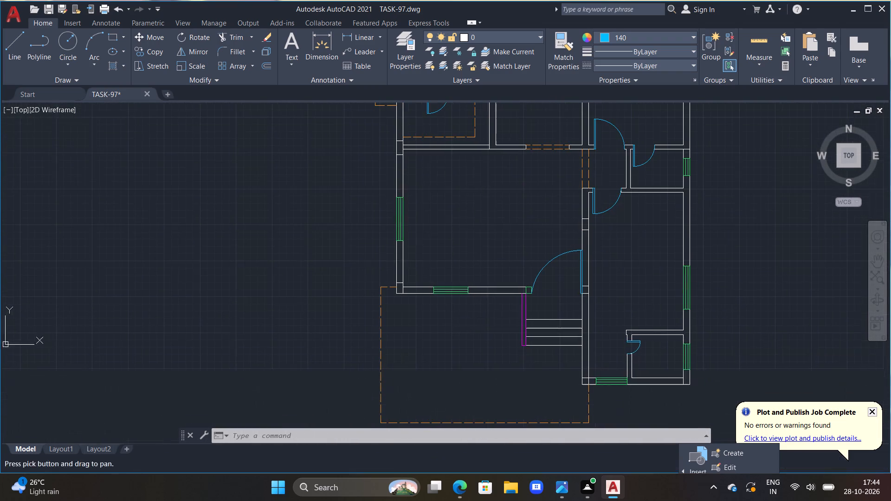
{"action": "middle_click_drag", "start_coordinate": [475, 317], "coordinate": [472, 271]}
{"action": "scroll", "coordinate": [461, 285], "scroll_direction": "down", "scroll_amount": 1}
{"action": "middle_click_drag", "start_coordinate": [461, 222], "coordinate": [481, 349]}
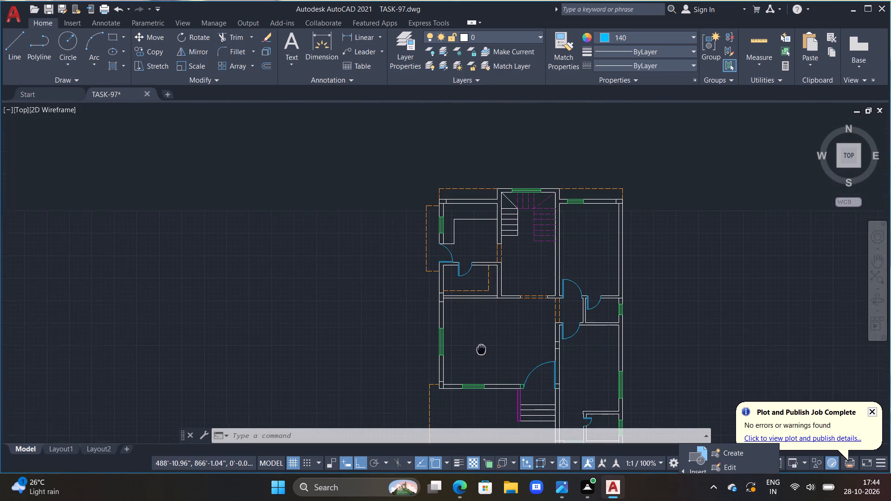
{"action": "middle_click_drag", "start_coordinate": [481, 349], "coordinate": [480, 350]}
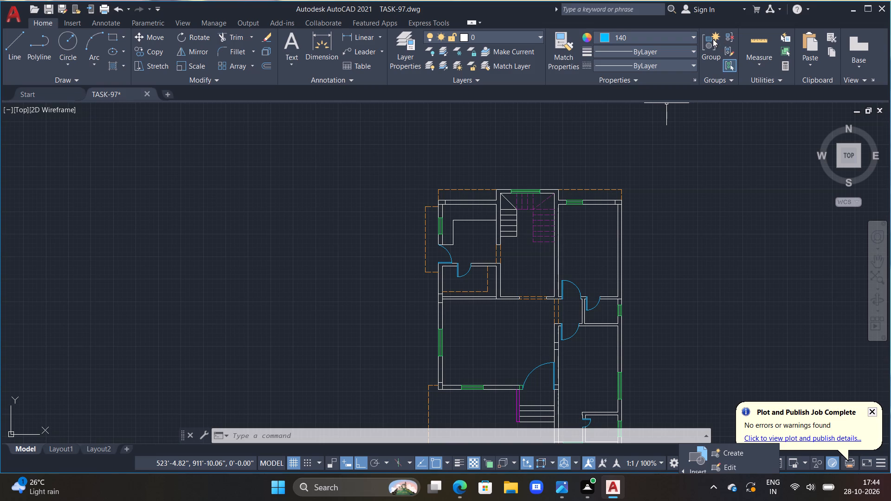
Set the current object colour to ByLayer.
{"action": "double_click", "coordinate": [694, 38]}
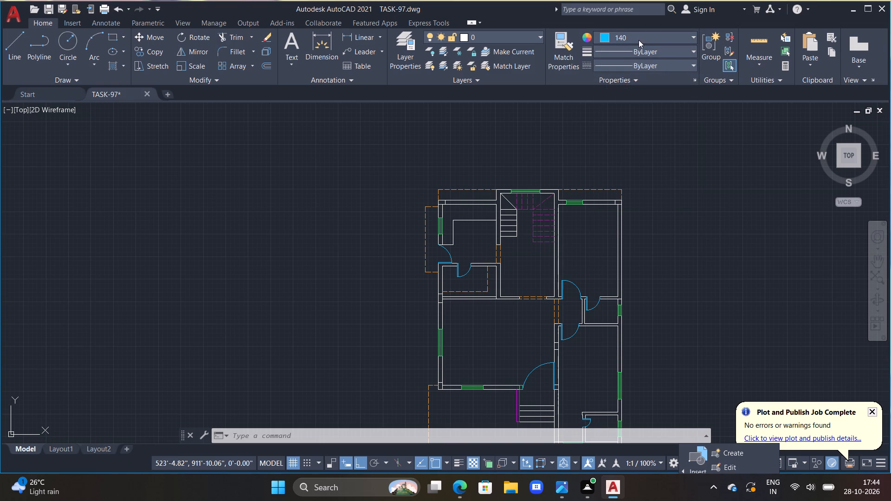
{"action": "left_click", "coordinate": [640, 38]}
{"action": "left_click", "coordinate": [608, 54]}
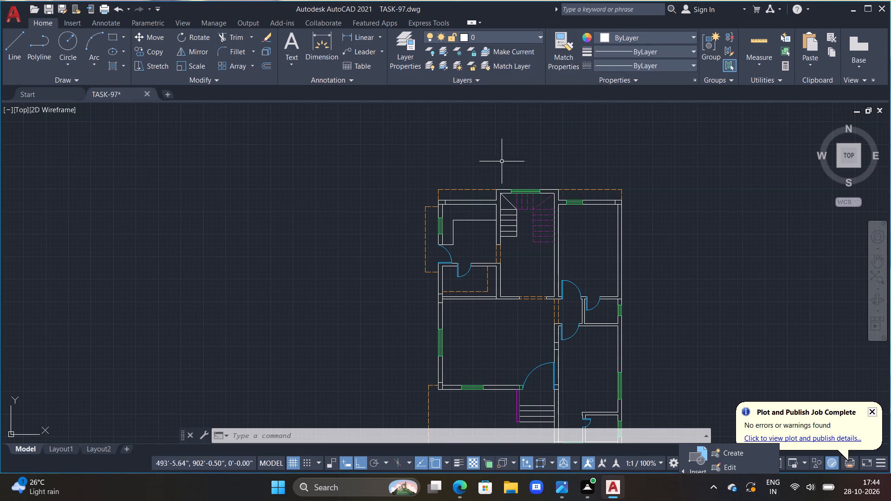
Add a multiline text label in the kitchen reading KITCHEN with 10'0"X11'0" on the second line.
{"action": "scroll", "coordinate": [438, 237], "scroll_direction": "up", "scroll_amount": 3}
{"action": "middle_click_drag", "start_coordinate": [538, 228], "coordinate": [465, 191]}
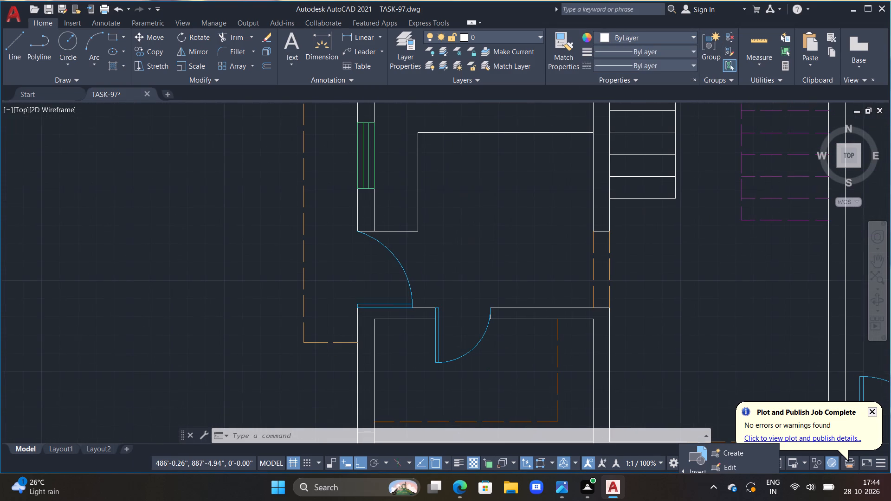
{"action": "left_click", "coordinate": [291, 41]}
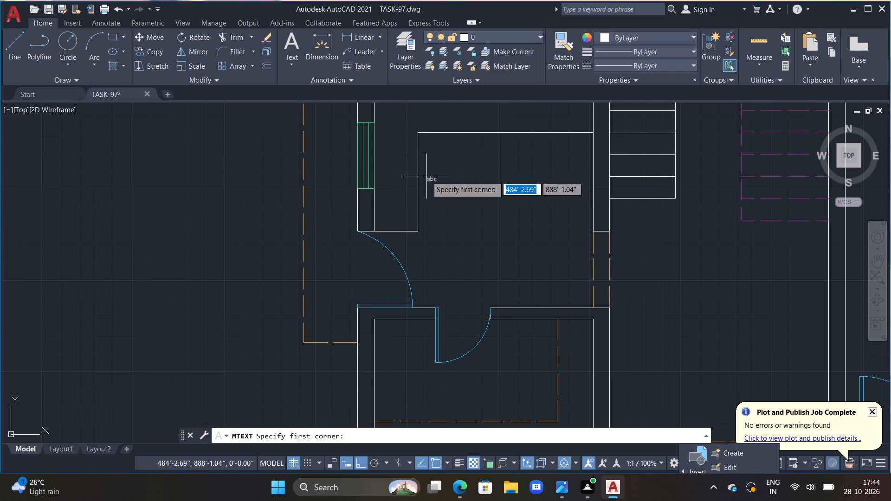
{"action": "left_click", "coordinate": [442, 171]}
{"action": "left_click", "coordinate": [572, 239]}
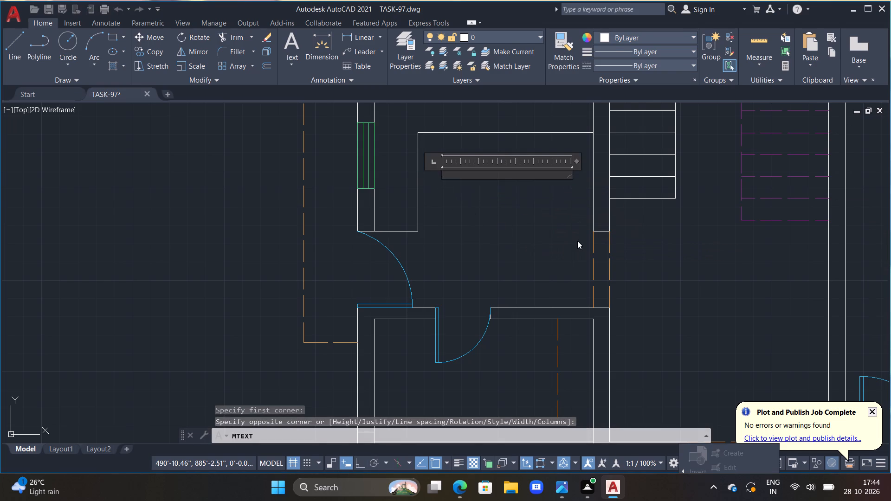
{"action": "key", "text": "space"}
{"action": "type", "text": "KITCHEN"}
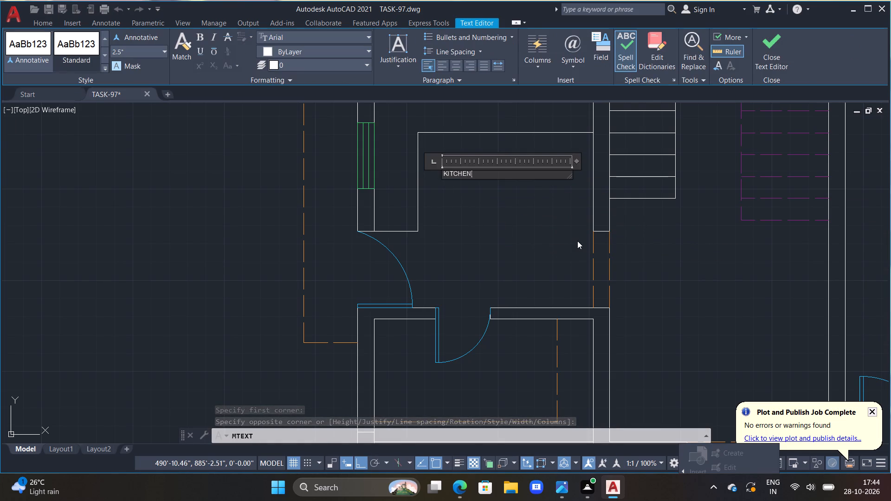
{"action": "key", "text": "Return"}
{"action": "type", "text": "10'0\"X"}
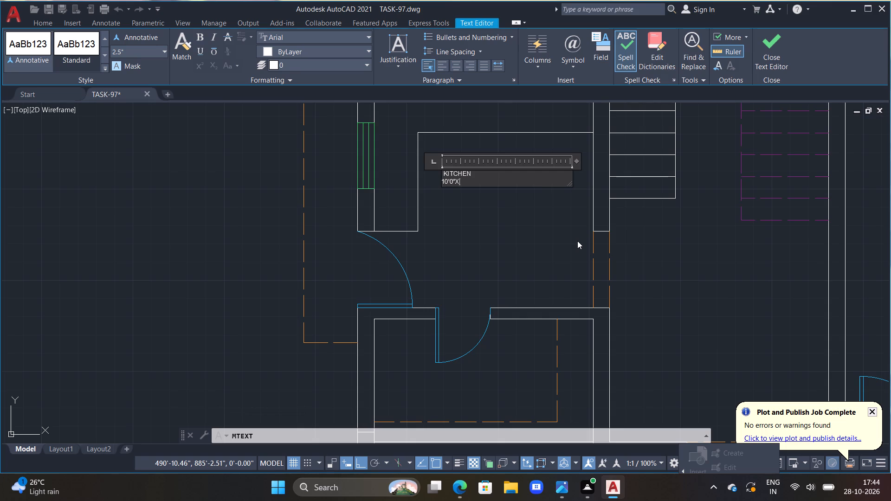
{"action": "type", "text": "11'0\""}
{"action": "scroll", "coordinate": [577, 240], "scroll_direction": "up", "scroll_amount": 1}
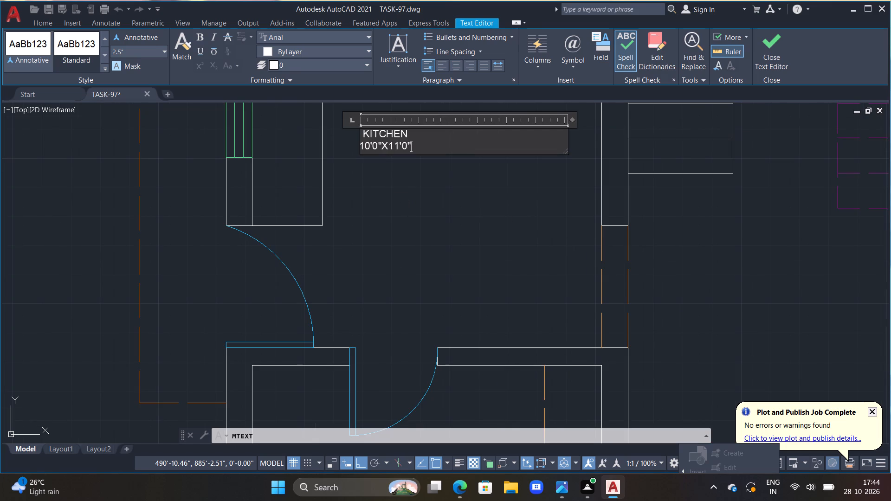
{"action": "left_click", "coordinate": [380, 209]}
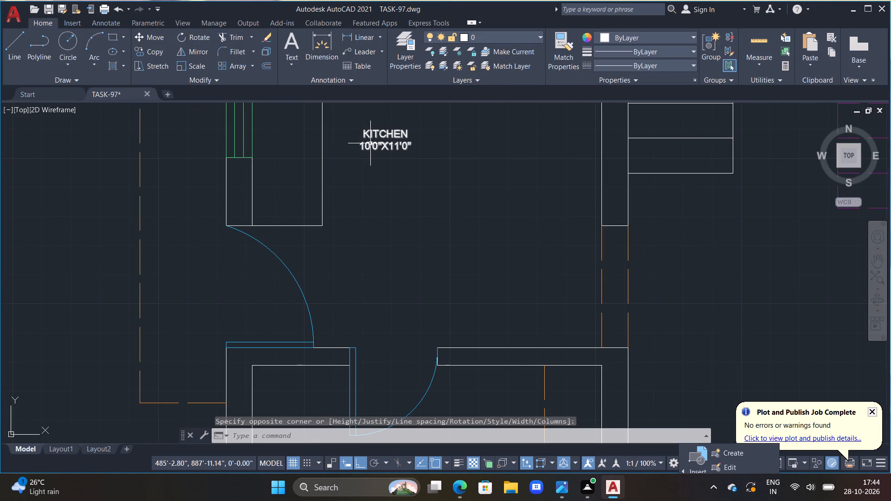
Set the kitchen label's text height to 6".
{"action": "left_click", "coordinate": [370, 143]}
{"action": "right_click", "coordinate": [370, 143]}
{"action": "left_click", "coordinate": [420, 441]}
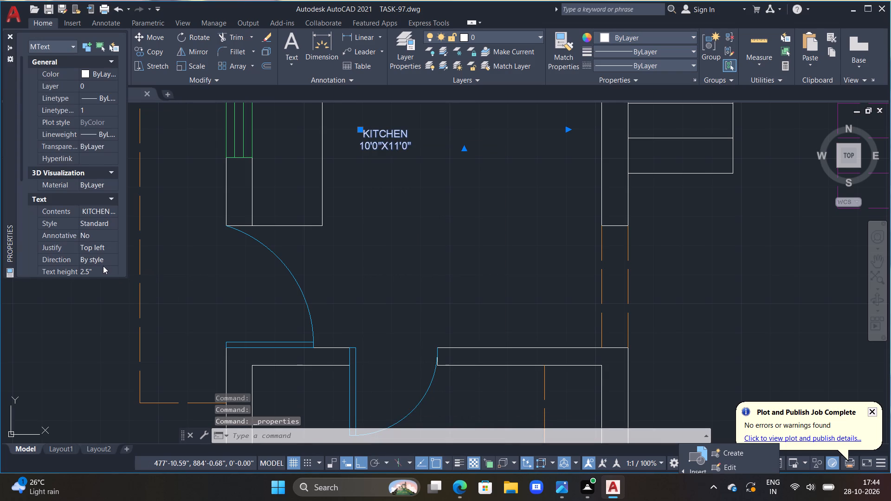
{"action": "left_click", "coordinate": [103, 266]}
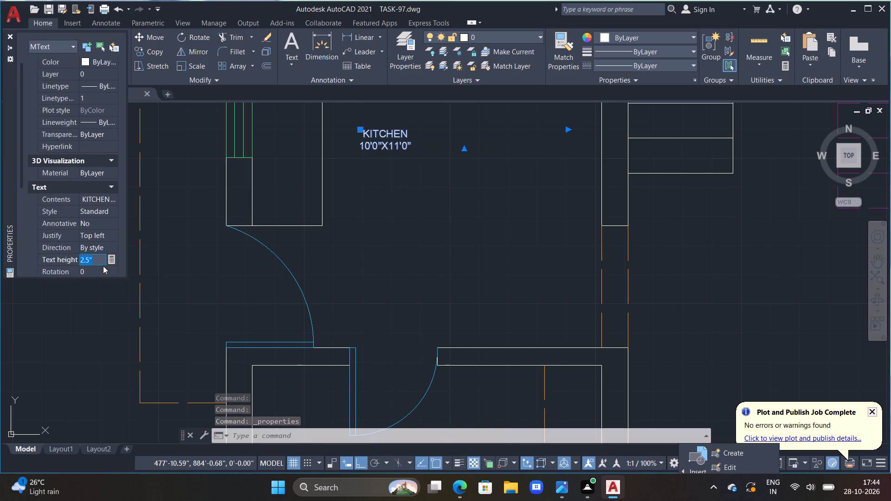
{"action": "key", "text": "BackSpace"}
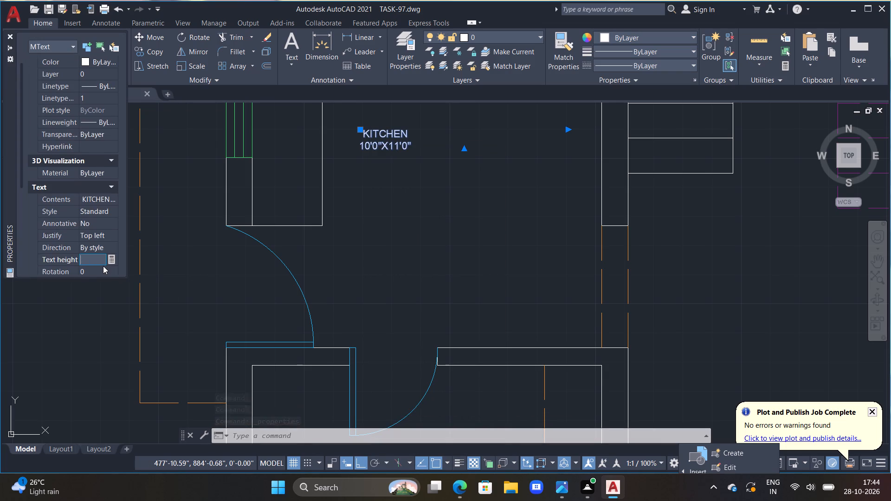
{"action": "type", "text": "6\""}
{"action": "key", "text": "Return"}
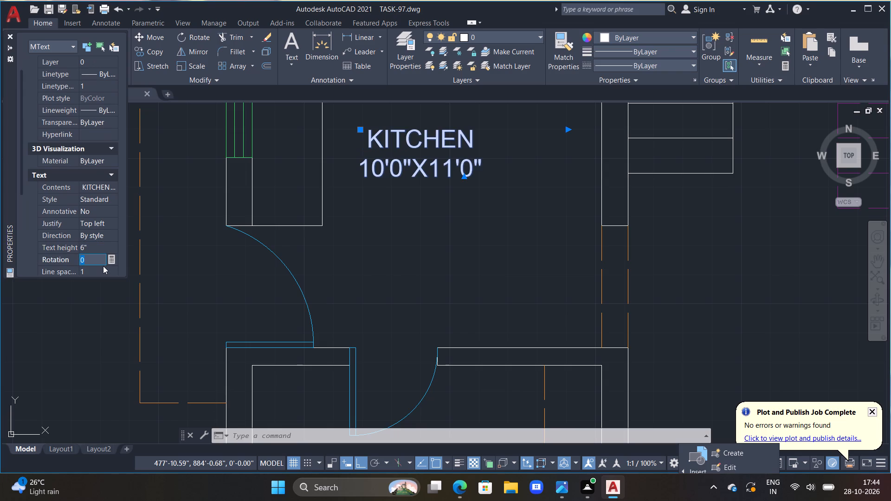
{"action": "left_click", "coordinate": [7, 34]}
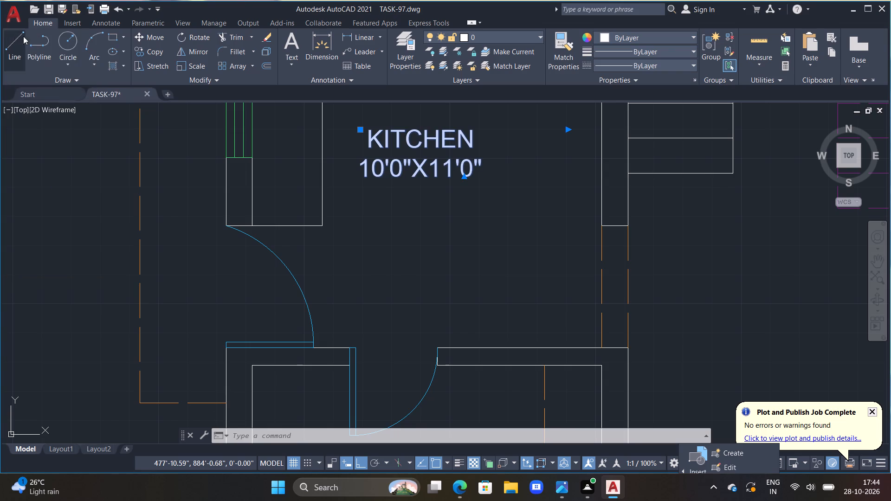
{"action": "key", "text": "Escape"}
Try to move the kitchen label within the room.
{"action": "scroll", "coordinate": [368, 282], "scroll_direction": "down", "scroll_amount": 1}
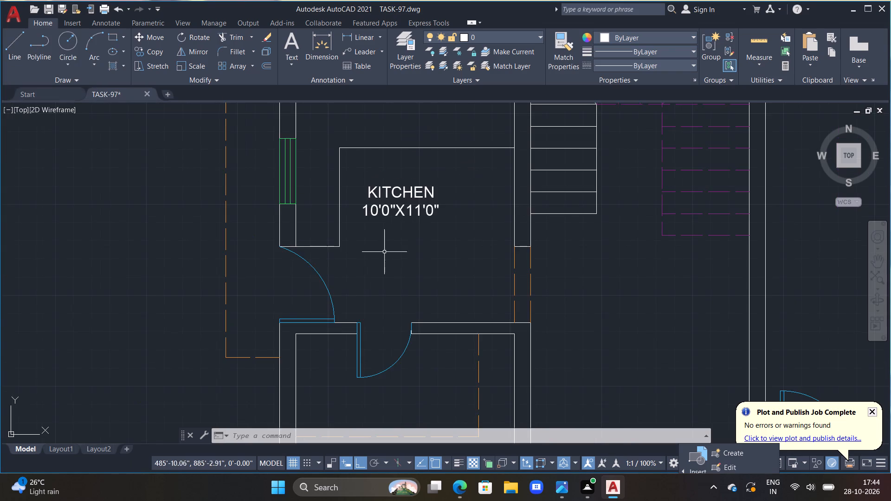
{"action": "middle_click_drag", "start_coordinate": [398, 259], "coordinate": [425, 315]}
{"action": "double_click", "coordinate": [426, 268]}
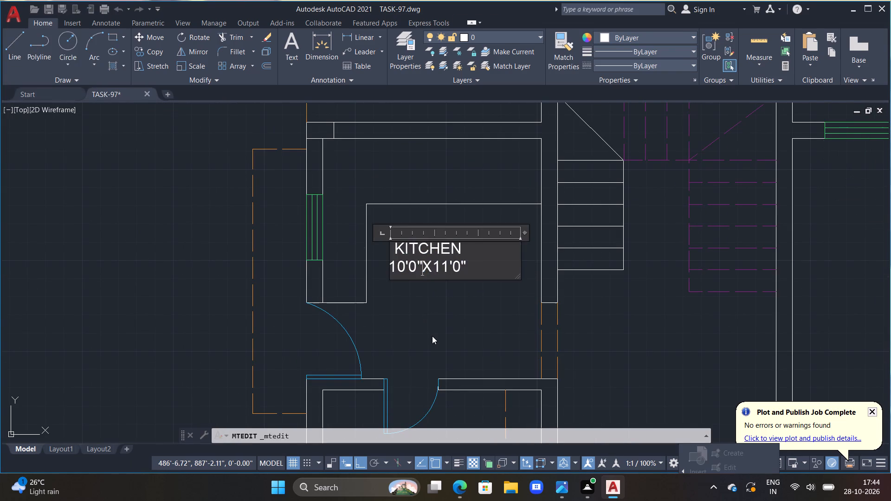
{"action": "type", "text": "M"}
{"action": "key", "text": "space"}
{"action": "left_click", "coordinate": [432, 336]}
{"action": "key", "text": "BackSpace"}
Remove the stray M and space from the kitchen label so its second line reads 10'0"X11'0".
{"action": "left_click", "coordinate": [424, 258]}
{"action": "left_click_drag", "start_coordinate": [424, 258], "coordinate": [424, 262]}
{"action": "double_click", "coordinate": [417, 276]}
{"action": "triple_click", "coordinate": [430, 271]}
{"action": "scroll", "coordinate": [432, 270], "scroll_direction": "up", "scroll_amount": 1}
{"action": "double_click", "coordinate": [440, 271]}
{"action": "left_click", "coordinate": [439, 270]}
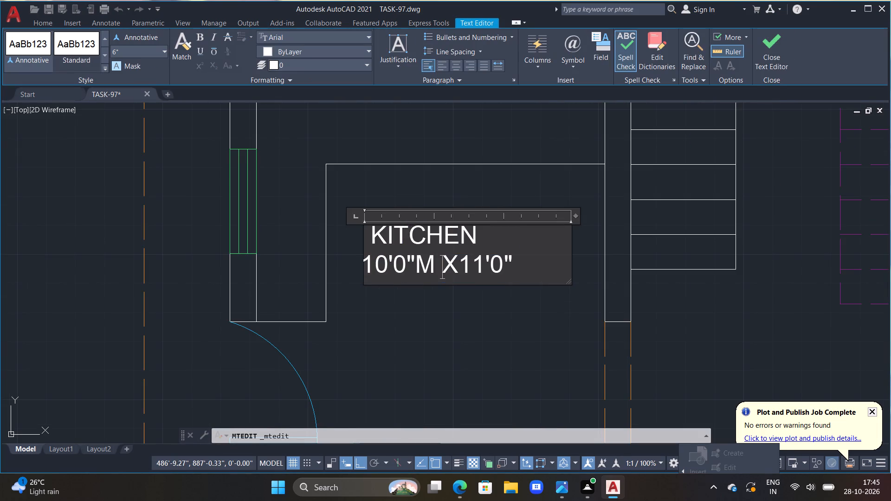
{"action": "key", "text": "BackSpace"}
{"action": "key", "text": "BackSpace"}
{"action": "left_click", "coordinate": [423, 305]}
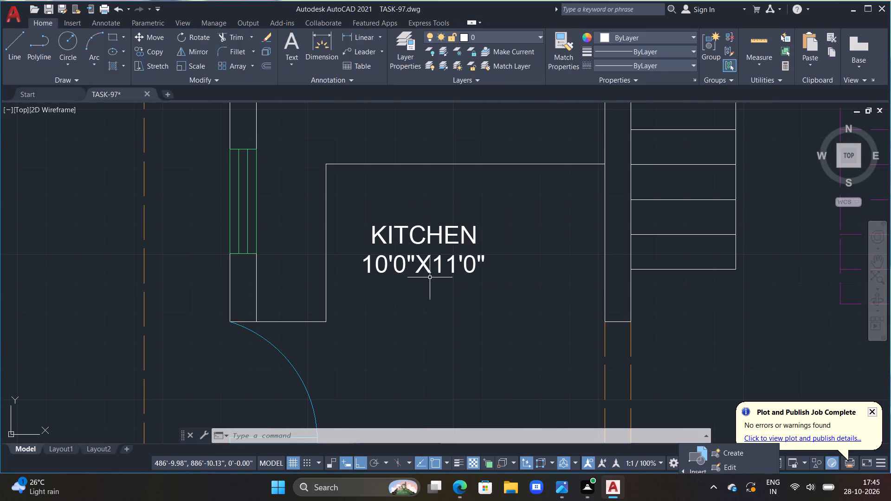
Move the kitchen label down and slightly right into the room's open floor area, with Ortho off.
{"action": "left_click_drag", "start_coordinate": [425, 200], "coordinate": [415, 204]}
{"action": "left_click_drag", "start_coordinate": [412, 207], "coordinate": [336, 342]}
{"action": "left_click_drag", "start_coordinate": [485, 178], "coordinate": [355, 347]}
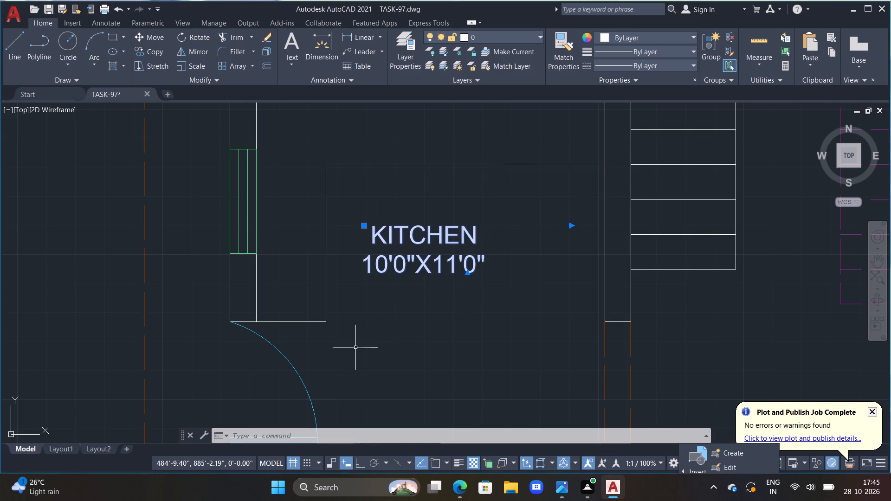
{"action": "left_click", "coordinate": [397, 341]}
{"action": "type", "text": "M"}
{"action": "key", "text": "space"}
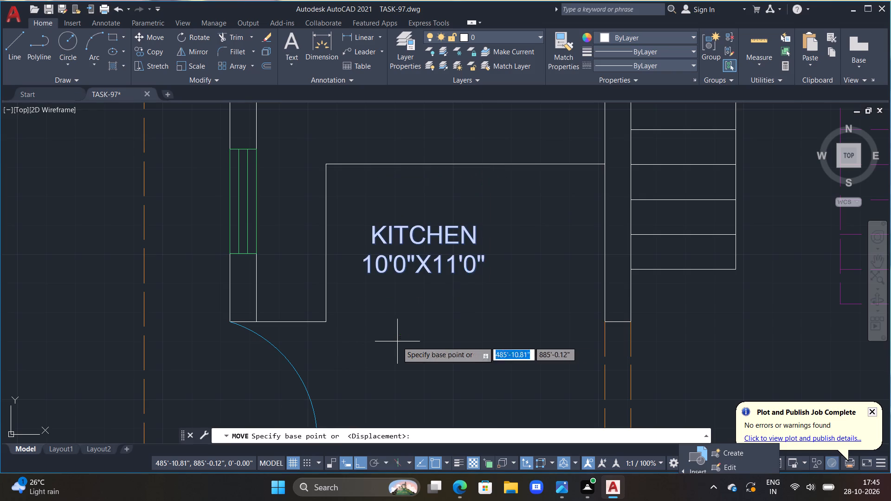
{"action": "left_click_drag", "start_coordinate": [397, 341], "coordinate": [405, 379]}
{"action": "scroll", "coordinate": [410, 384], "scroll_direction": "down", "scroll_amount": 2}
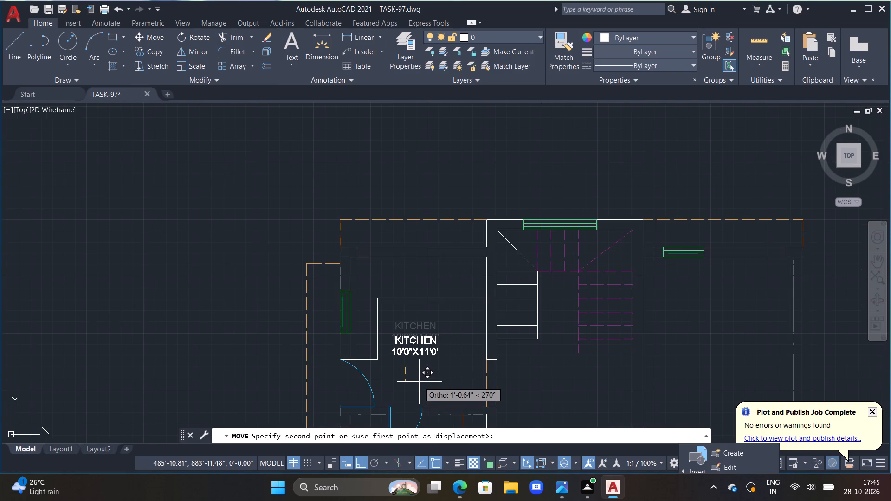
{"action": "key", "text": "F8"}
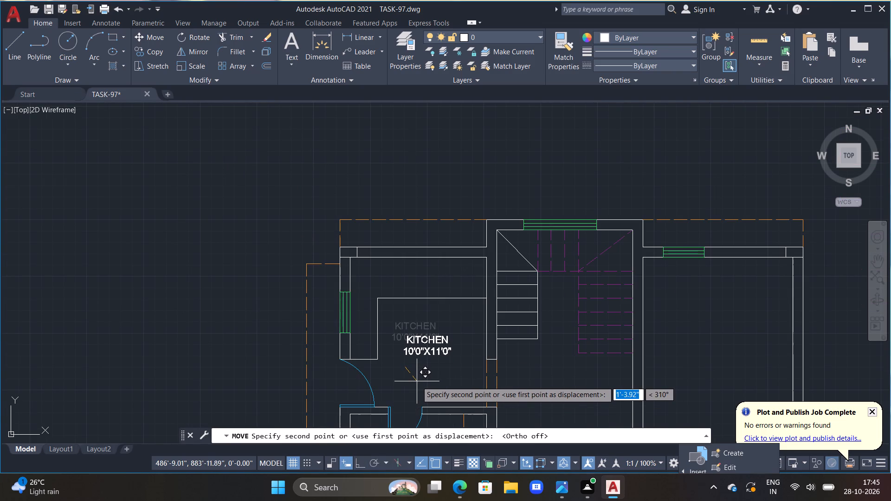
{"action": "left_click", "coordinate": [417, 381]}
{"action": "key", "text": "Escape"}
Copy the kitchen label into the space below the stairs, the room right of the stairs, and the small room below the kitchen.
{"action": "scroll", "coordinate": [428, 357], "scroll_direction": "down", "scroll_amount": 1}
{"action": "middle_click_drag", "start_coordinate": [432, 358], "coordinate": [429, 313]}
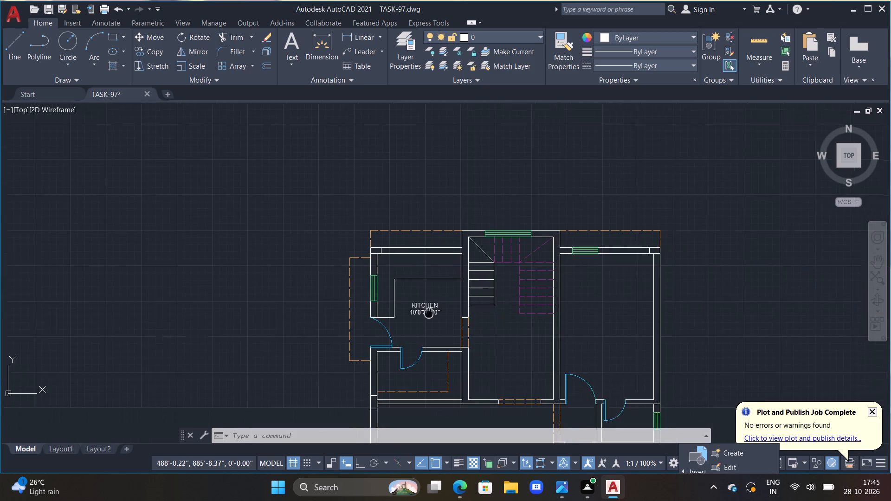
{"action": "middle_click_drag", "start_coordinate": [429, 313], "coordinate": [424, 296]}
{"action": "left_click", "coordinate": [420, 289]}
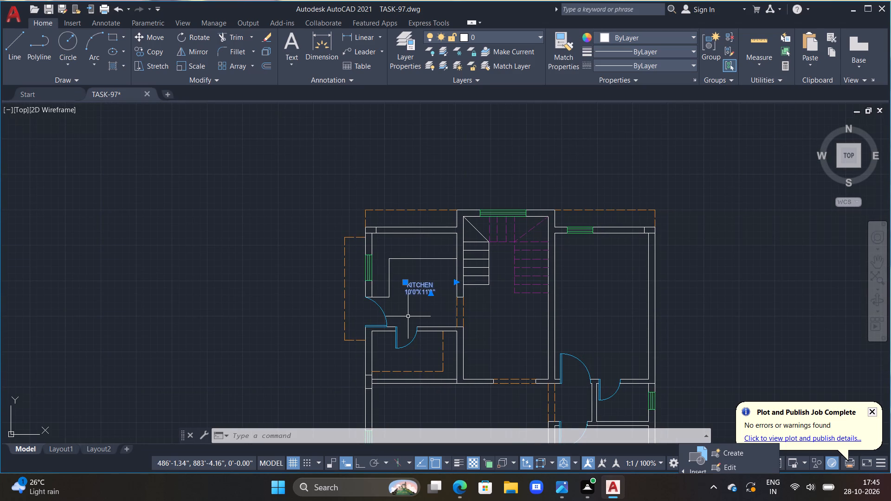
{"action": "key", "text": "c"}
{"action": "type", "text": "O"}
{"action": "key", "text": "space"}
{"action": "left_click_drag", "start_coordinate": [408, 316], "coordinate": [412, 321]}
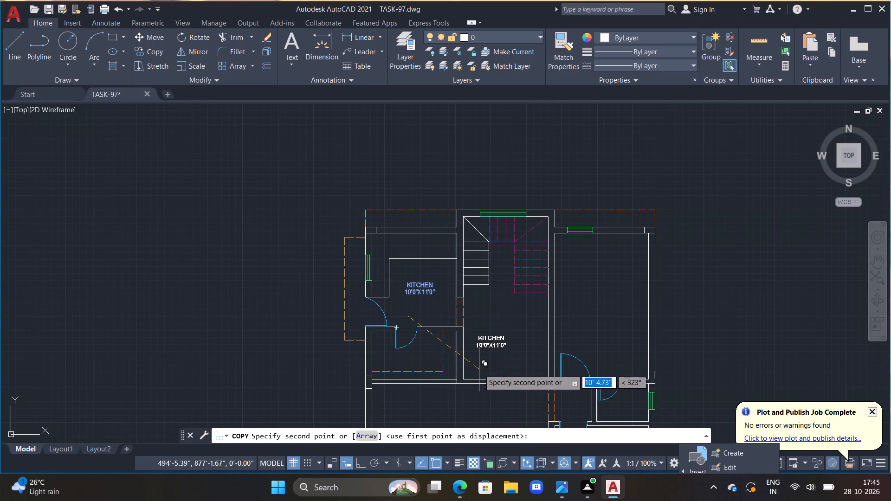
{"action": "left_click", "coordinate": [479, 369]}
{"action": "left_click", "coordinate": [562, 313]}
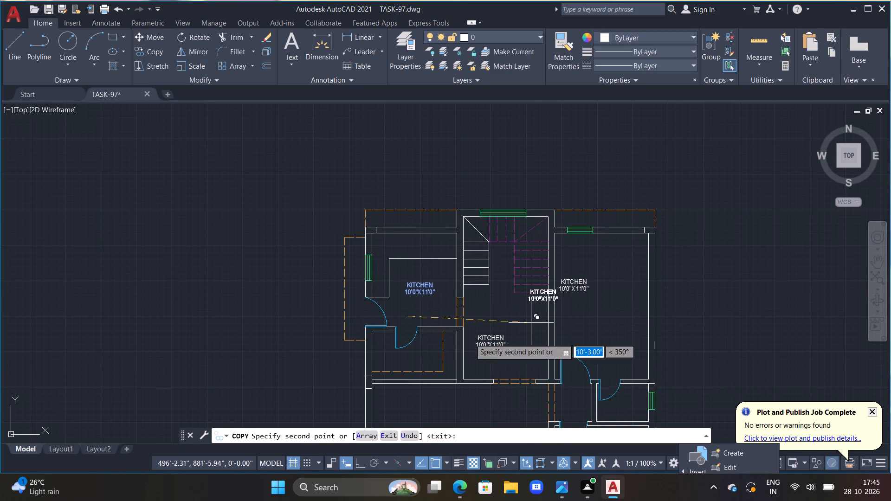
{"action": "scroll", "coordinate": [398, 380], "scroll_direction": "up", "scroll_amount": 3}
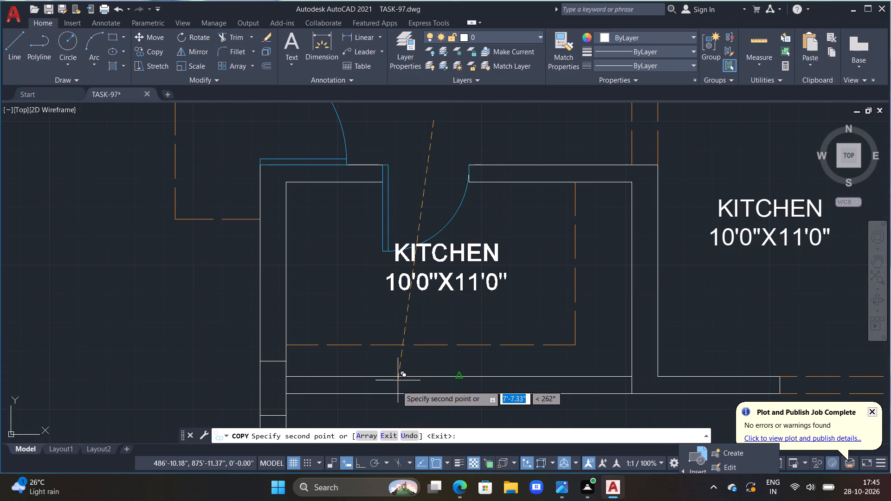
{"action": "left_click", "coordinate": [391, 405]}
{"action": "scroll", "coordinate": [394, 385], "scroll_direction": "down", "scroll_amount": 2}
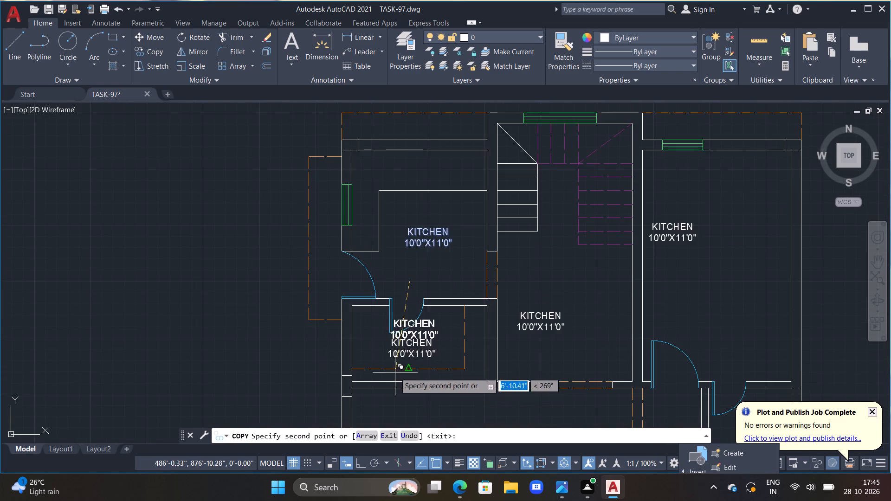
Copy the kitchen label into the large front-left room, above the entrance steps, and into the small bottom-right corner room.
{"action": "middle_click_drag", "start_coordinate": [400, 363], "coordinate": [383, 193]}
{"action": "scroll", "coordinate": [426, 334], "scroll_direction": "down", "scroll_amount": 1}
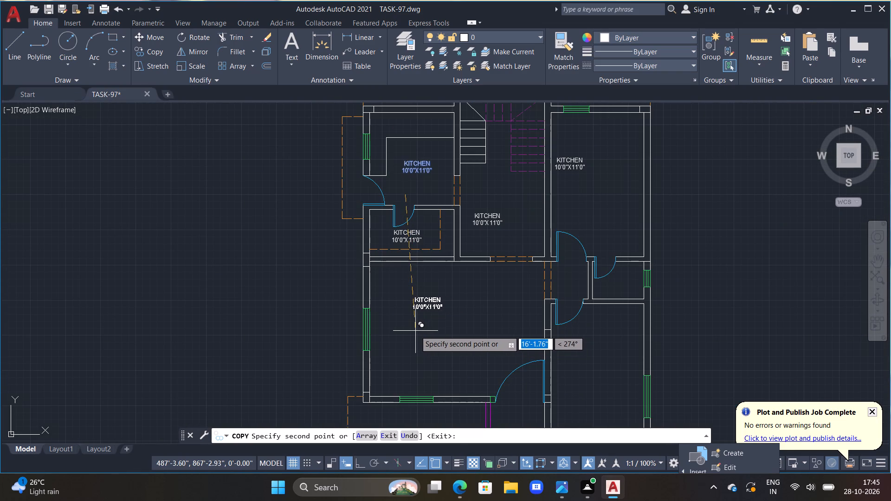
{"action": "left_click", "coordinate": [415, 331]}
{"action": "middle_click_drag", "start_coordinate": [443, 353], "coordinate": [425, 220]}
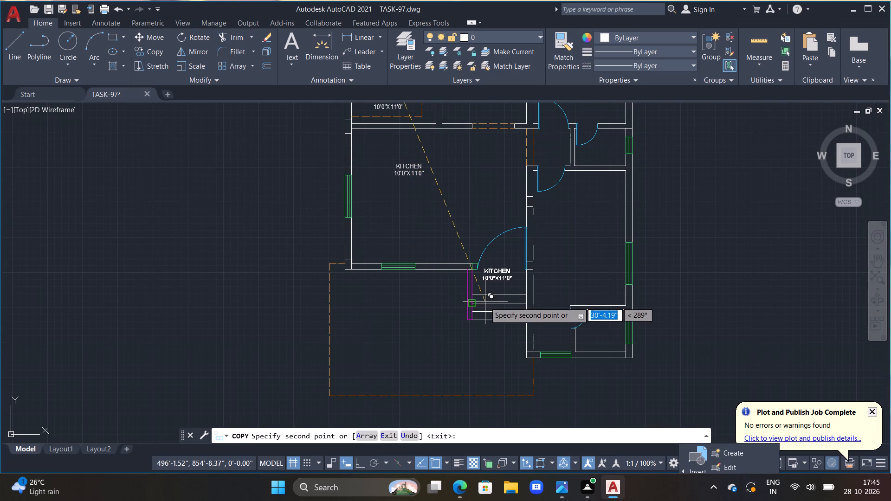
{"action": "scroll", "coordinate": [485, 304], "scroll_direction": "up", "scroll_amount": 1}
{"action": "left_click", "coordinate": [489, 313]}
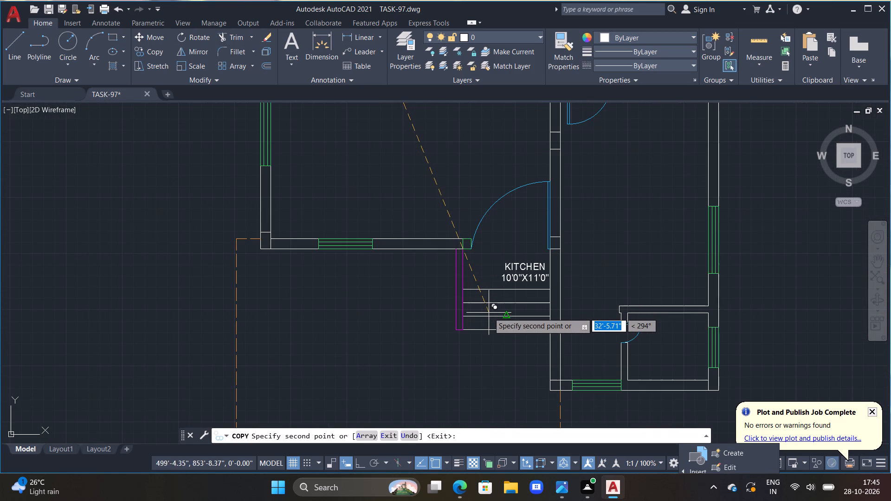
{"action": "scroll", "coordinate": [337, 256], "scroll_direction": "down", "scroll_amount": 1}
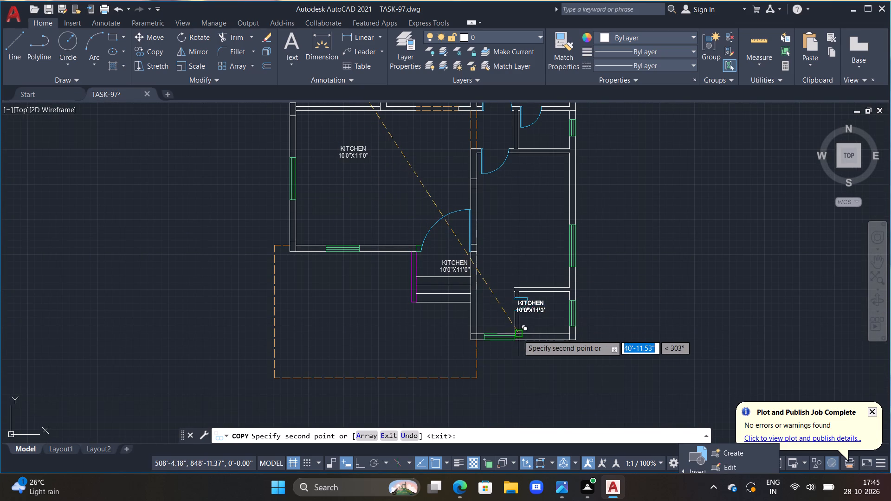
{"action": "scroll", "coordinate": [526, 341], "scroll_direction": "up", "scroll_amount": 1}
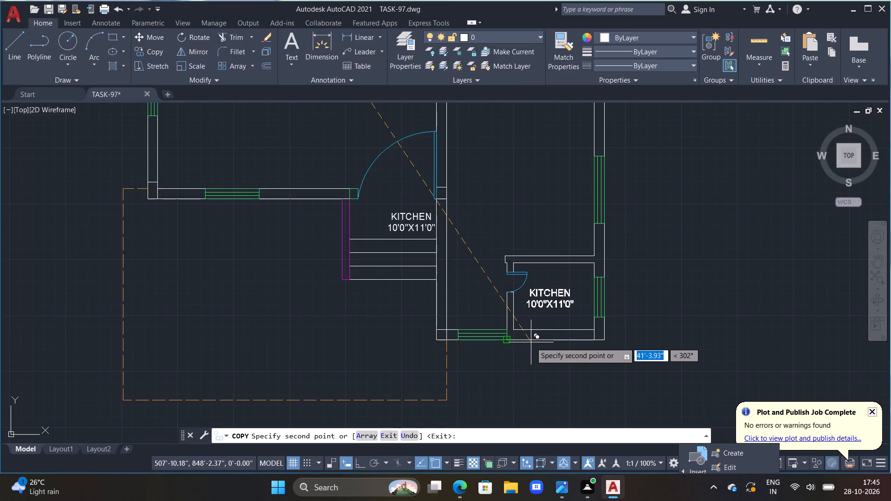
{"action": "left_click", "coordinate": [531, 343]}
Copy the kitchen label into the long lower-right room and the small room between the two right-hand rooms.
{"action": "scroll", "coordinate": [506, 245], "scroll_direction": "down", "scroll_amount": 1}
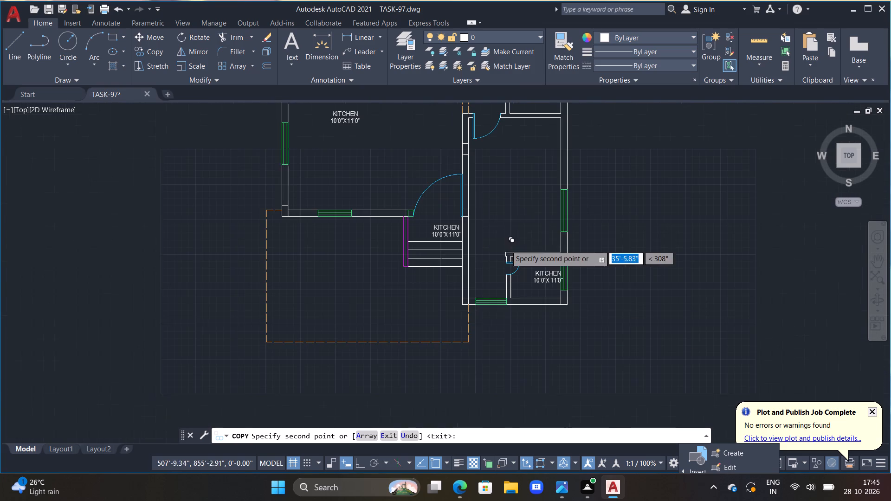
{"action": "middle_click_drag", "start_coordinate": [504, 218], "coordinate": [460, 332]}
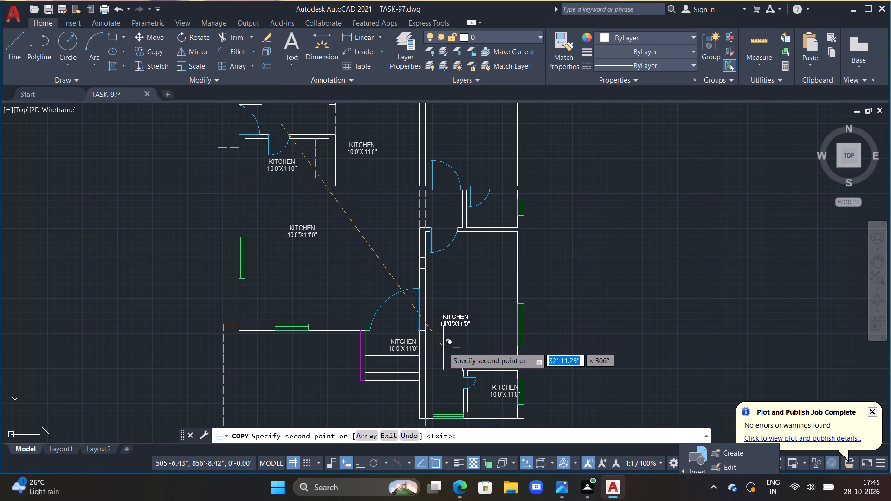
{"action": "scroll", "coordinate": [439, 347], "scroll_direction": "up", "scroll_amount": 1}
{"action": "left_click", "coordinate": [431, 359]}
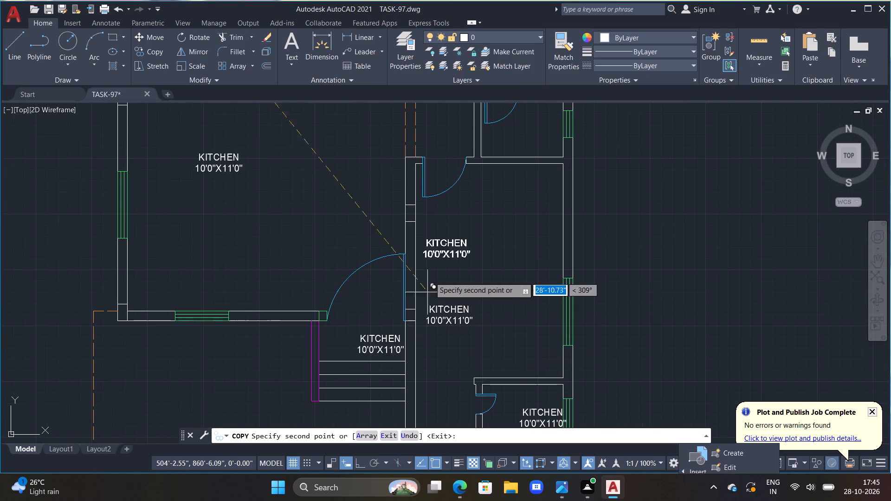
{"action": "middle_click_drag", "start_coordinate": [485, 211], "coordinate": [463, 309]}
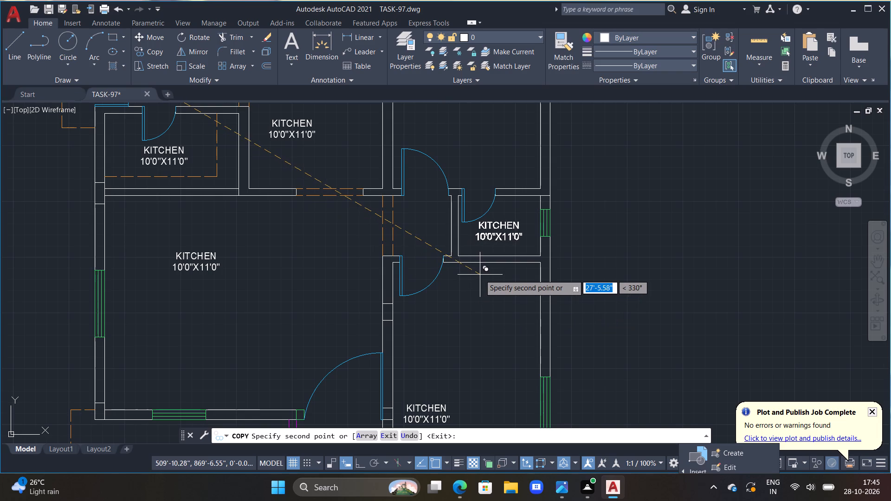
{"action": "left_click", "coordinate": [480, 275]}
{"action": "scroll", "coordinate": [444, 239], "scroll_direction": "down", "scroll_amount": 2}
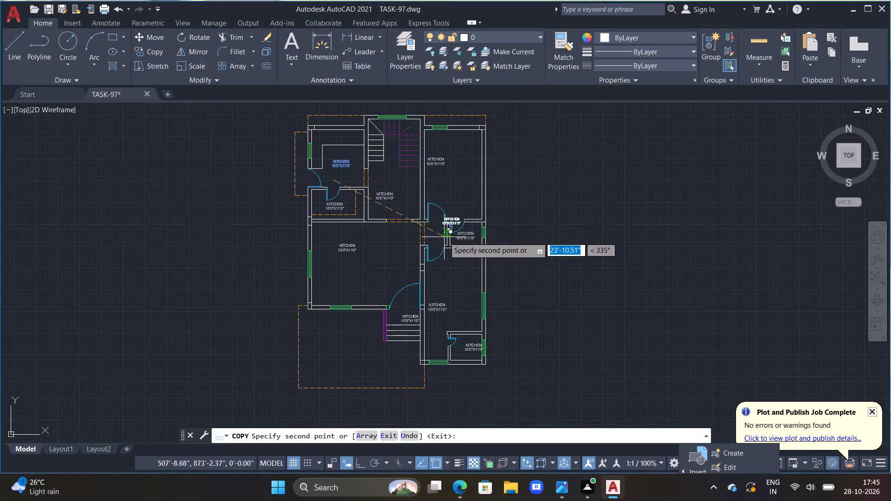
{"action": "key", "text": "Escape"}
{"action": "key", "text": "Escape"}
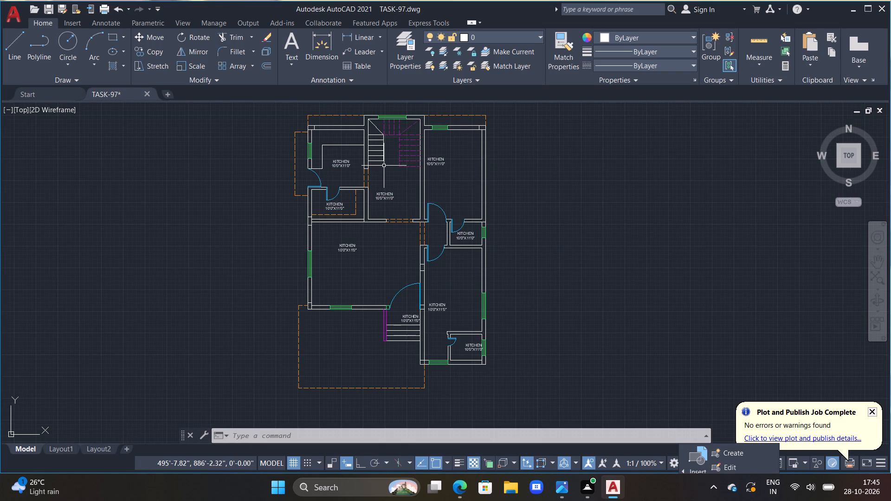
Change the copied label in the upper-right room to BEDROOM with 11'0"X17'0" on the second line.
{"action": "scroll", "coordinate": [395, 162], "scroll_direction": "up", "scroll_amount": 2}
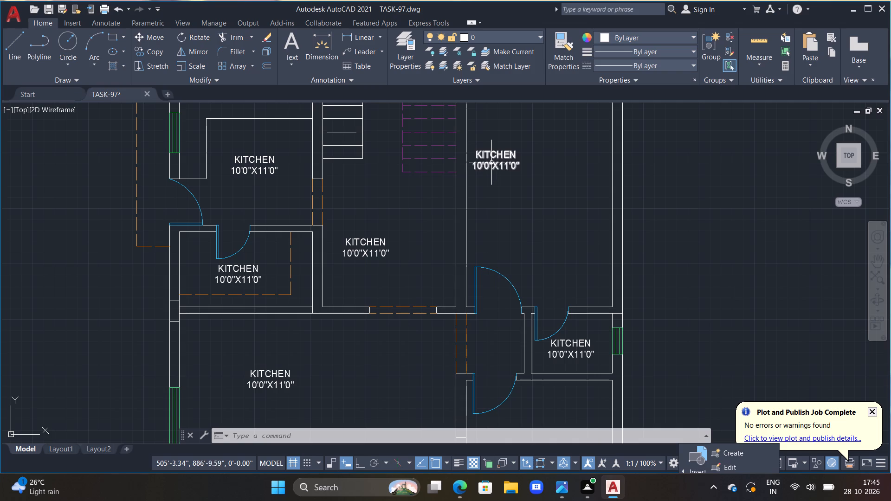
{"action": "double_click", "coordinate": [491, 163]}
{"action": "scroll", "coordinate": [500, 176], "scroll_direction": "up", "scroll_amount": 1}
{"action": "middle_click_drag", "start_coordinate": [506, 185], "coordinate": [515, 263]}
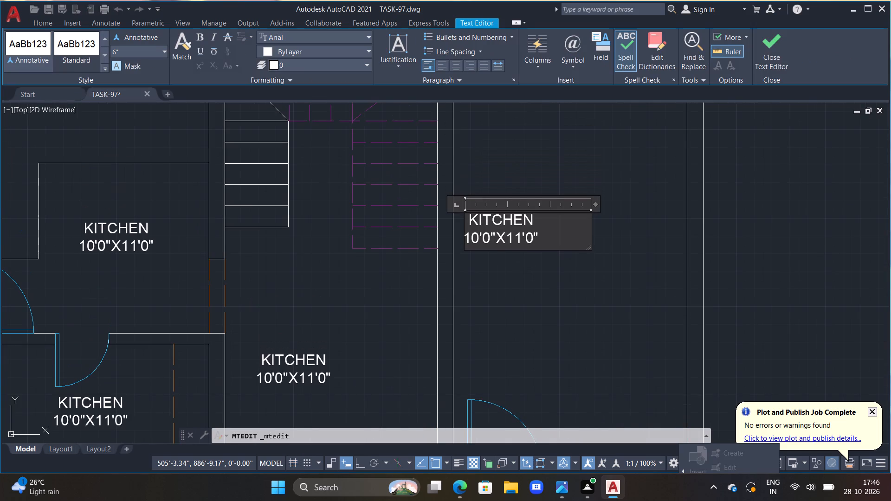
{"action": "left_click", "coordinate": [555, 244]}
{"action": "key", "text": "BackSpace"}
{"action": "key", "text": "BackSpace"}
{"action": "key", "text": "BackSpace"}
{"action": "key", "text": "BackSpace"}
{"action": "key", "text": "BackSpace"}
{"action": "key", "text": "BackSpace"}
{"action": "key", "text": "BackSpace"}
{"action": "key", "text": "BackSpace"}
{"action": "key", "text": "BackSpace"}
{"action": "key", "text": "BackSpace"}
{"action": "key", "text": "BackSpace"}
{"action": "key", "text": "BackSpace"}
{"action": "key", "text": "BackSpace"}
{"action": "key", "text": "BackSpace"}
{"action": "key", "text": "BackSpace"}
{"action": "key", "text": "BackSpace"}
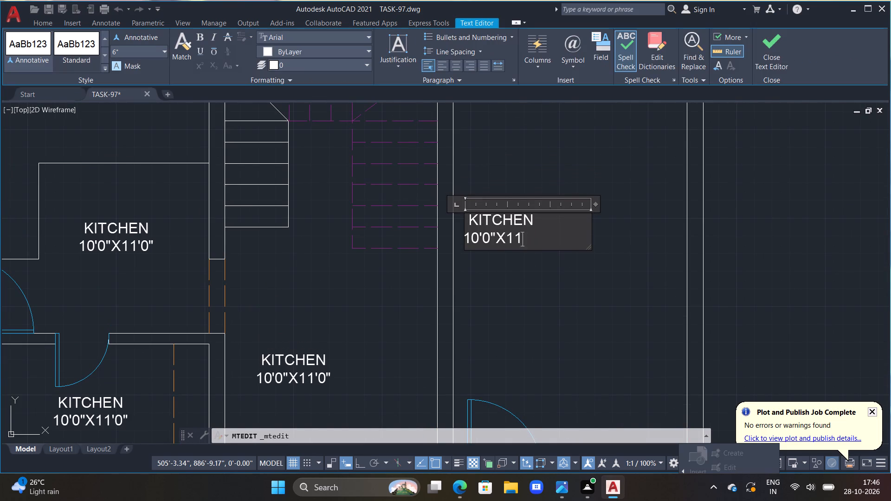
{"action": "key", "text": "BackSpace"}
{"action": "key", "text": "BackSpace"}
{"action": "key", "text": "BackSpace"}
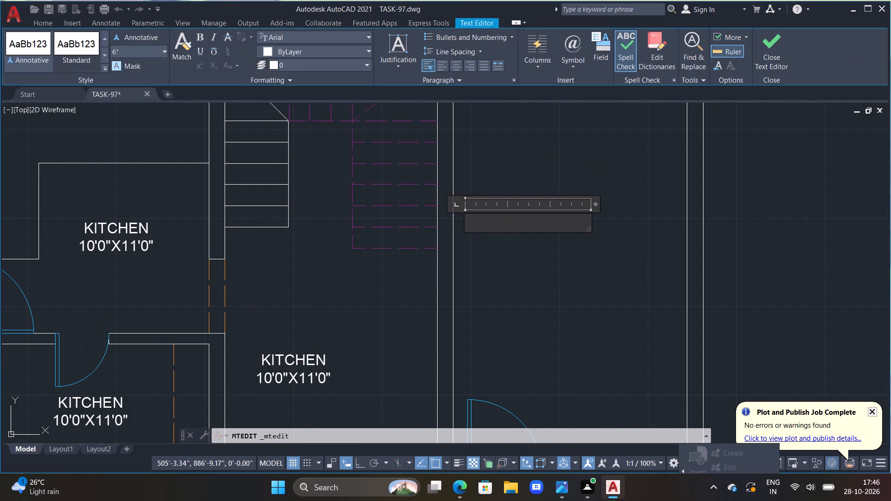
{"action": "type", "text": "BEDROOM"}
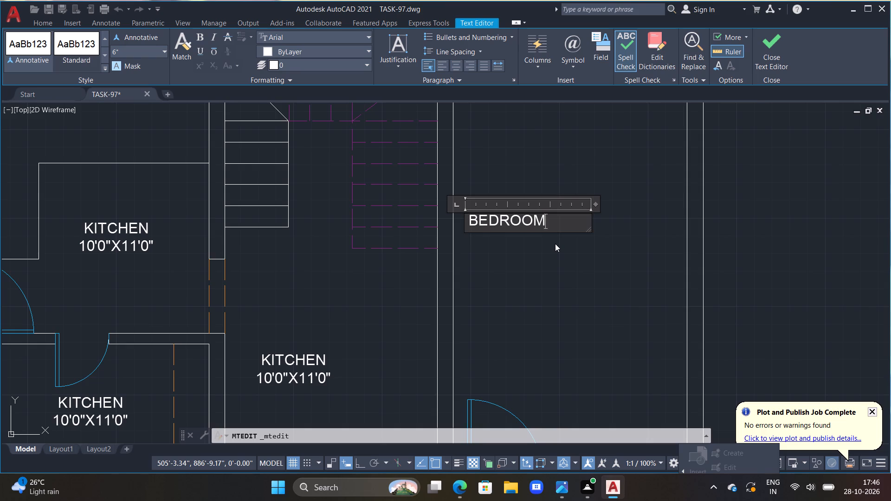
{"action": "key", "text": "Return"}
{"action": "key", "text": "space"}
{"action": "type", "text": "11'0\"X"}
{"action": "type", "text": "17'0\""}
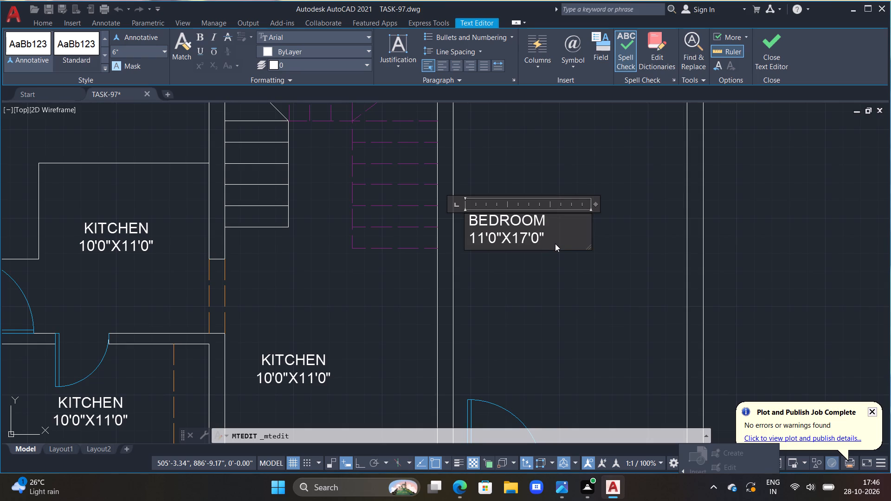
{"action": "left_click_drag", "start_coordinate": [540, 136], "coordinate": [539, 141]}
Change the copied label below the stairs to DINING with 10'0"X20'0" on the second line, indenting the name to centre it.
{"action": "scroll", "coordinate": [520, 283], "scroll_direction": "down", "scroll_amount": 2}
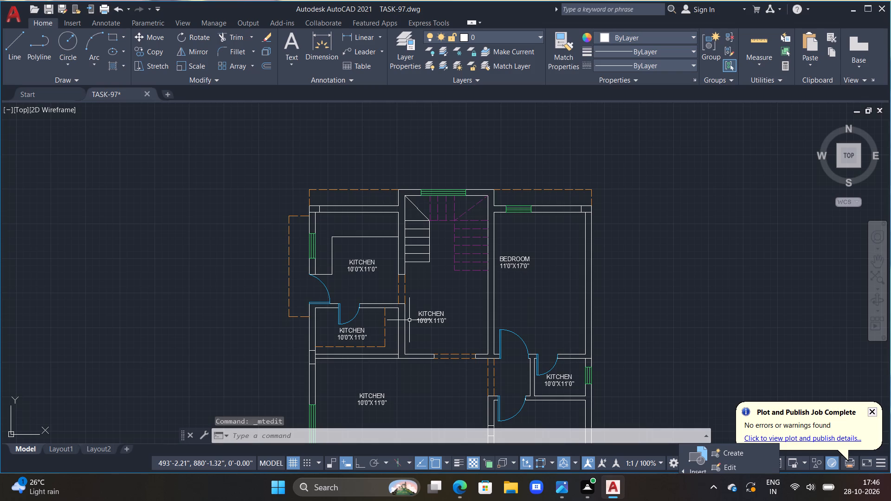
{"action": "double_click", "coordinate": [428, 313]}
{"action": "scroll", "coordinate": [438, 319], "scroll_direction": "up", "scroll_amount": 1}
{"action": "left_click", "coordinate": [449, 325]}
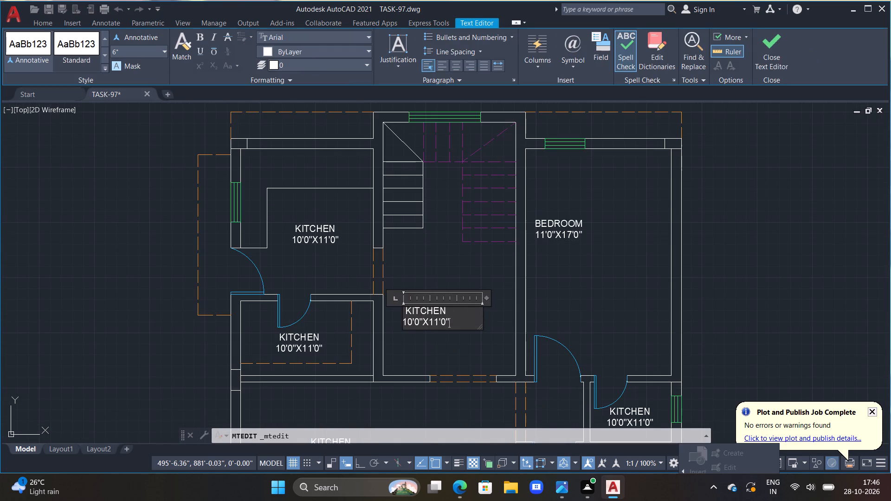
{"action": "key", "text": "BackSpace"}
{"action": "key", "text": "BackSpace"}
{"action": "key", "text": "BackSpace"}
{"action": "key", "text": "BackSpace"}
{"action": "key", "text": "BackSpace"}
{"action": "key", "text": "BackSpace"}
{"action": "key", "text": "BackSpace"}
{"action": "key", "text": "BackSpace"}
{"action": "key", "text": "BackSpace"}
{"action": "key", "text": "BackSpace"}
{"action": "key", "text": "BackSpace"}
{"action": "key", "text": "BackSpace"}
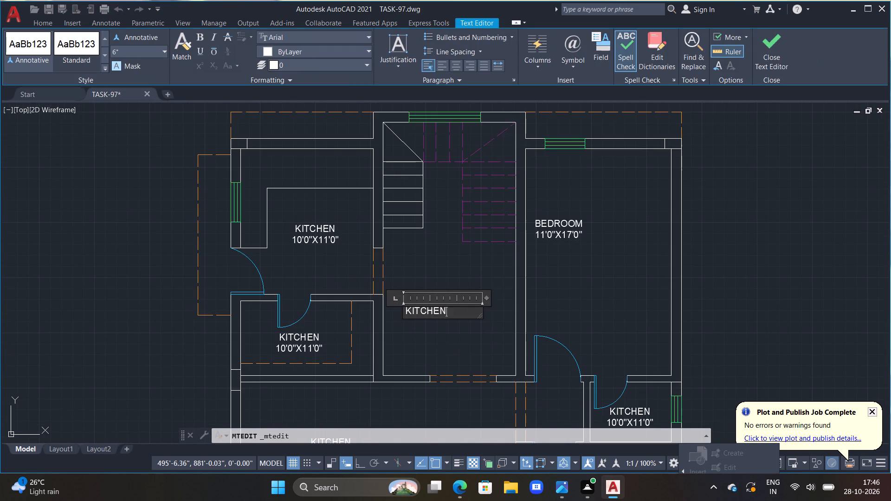
{"action": "key", "text": "BackSpace"}
{"action": "key", "text": "BackSpace"}
{"action": "key", "text": "BackSpace"}
{"action": "key", "text": "BackSpace"}
{"action": "key", "text": "BackSpace"}
{"action": "key", "text": "BackSpace"}
{"action": "key", "text": "BackSpace"}
{"action": "type", "text": "DININ"}
{"action": "key", "text": "g"}
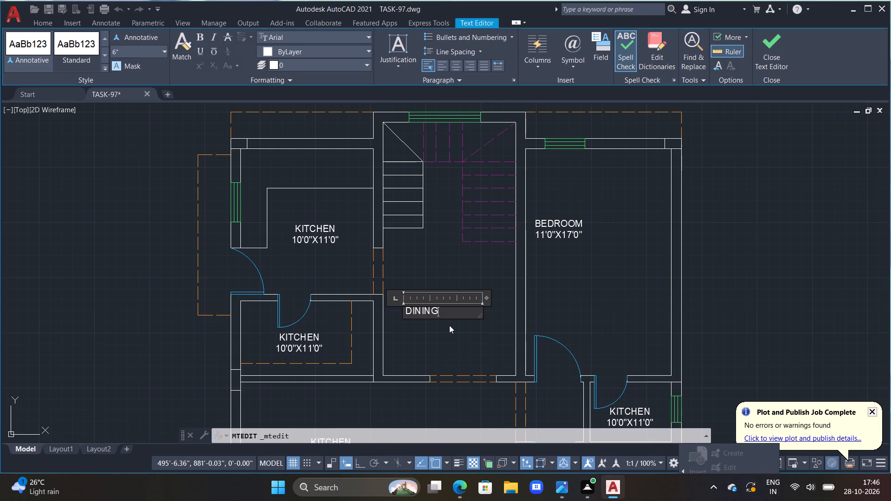
{"action": "key", "text": "Return"}
{"action": "type", "text": "10'0\"X"}
{"action": "type", "text": "20'0\""}
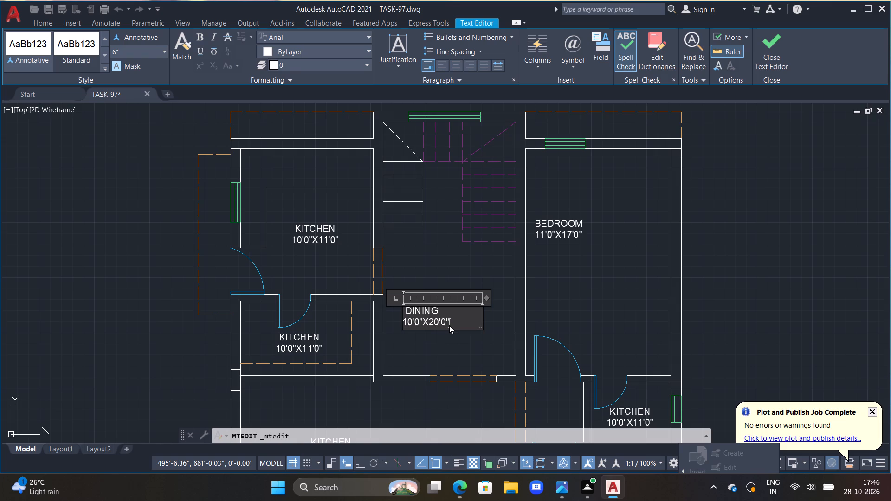
{"action": "scroll", "coordinate": [407, 312], "scroll_direction": "up", "scroll_amount": 3}
{"action": "left_click", "coordinate": [395, 310]}
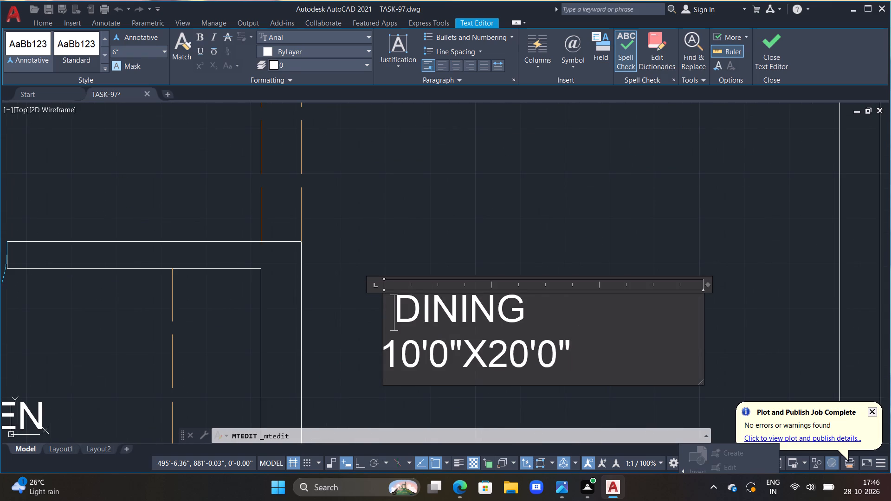
{"action": "key", "text": "space"}
{"action": "left_click", "coordinate": [405, 223]}
Change the copied label in the small room below the kitchen to STORE with 10'0"X5'7.5" beneath, indenting the name to centre it.
{"action": "scroll", "coordinate": [412, 236], "scroll_direction": "down", "scroll_amount": 3}
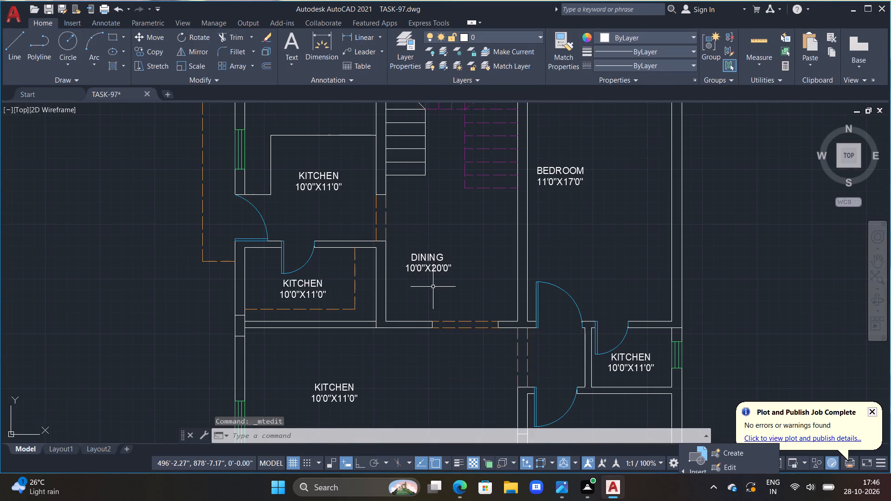
{"action": "scroll", "coordinate": [433, 289], "scroll_direction": "down", "scroll_amount": 2}
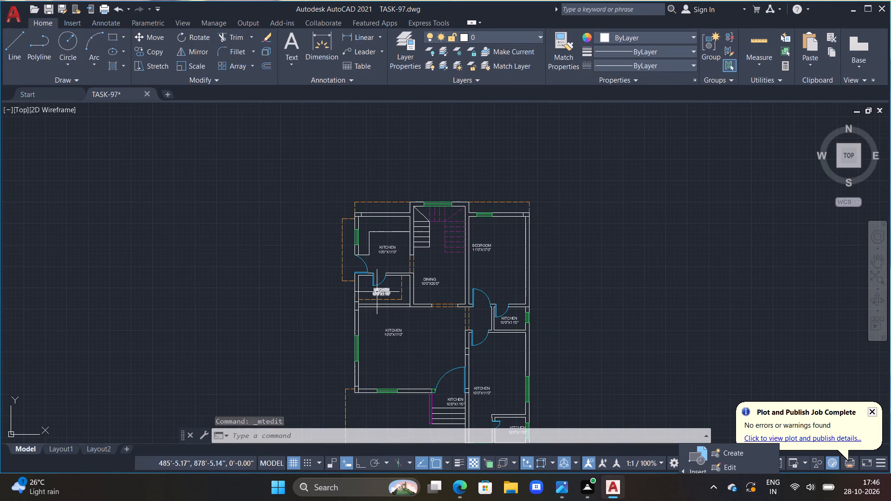
{"action": "scroll", "coordinate": [377, 292], "scroll_direction": "up", "scroll_amount": 2}
{"action": "double_click", "coordinate": [377, 290]}
{"action": "scroll", "coordinate": [401, 292], "scroll_direction": "up", "scroll_amount": 3}
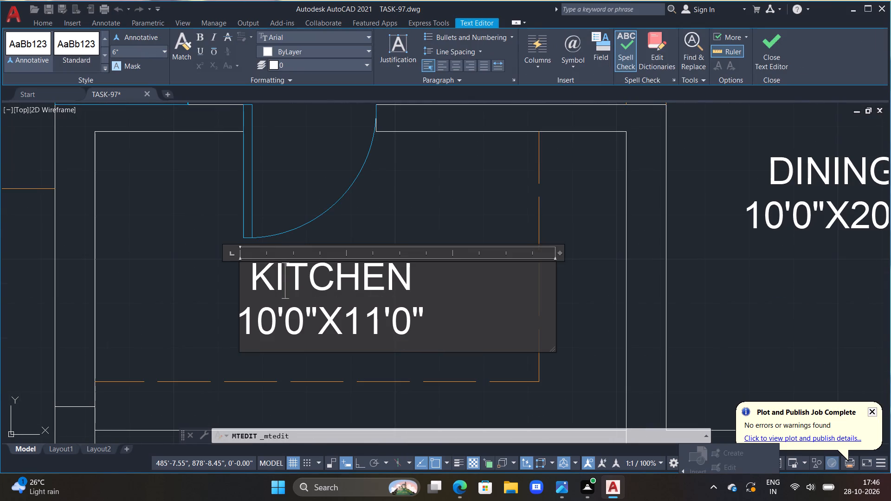
{"action": "middle_click_drag", "start_coordinate": [438, 315], "coordinate": [578, 311]}
{"action": "left_click", "coordinate": [578, 311]}
{"action": "key", "text": "BackSpace"}
{"action": "key", "text": "BackSpace"}
{"action": "key", "text": "BackSpace"}
{"action": "key", "text": "BackSpace"}
{"action": "key", "text": "BackSpace"}
{"action": "key", "text": "BackSpace"}
{"action": "key", "text": "BackSpace"}
{"action": "key", "text": "BackSpace"}
{"action": "key", "text": "BackSpace"}
{"action": "key", "text": "BackSpace"}
{"action": "key", "text": "BackSpace"}
{"action": "key", "text": "BackSpace"}
{"action": "key", "text": "BackSpace"}
{"action": "key", "text": "BackSpace"}
{"action": "key", "text": "BackSpace"}
{"action": "key", "text": "BackSpace"}
{"action": "key", "text": "BackSpace"}
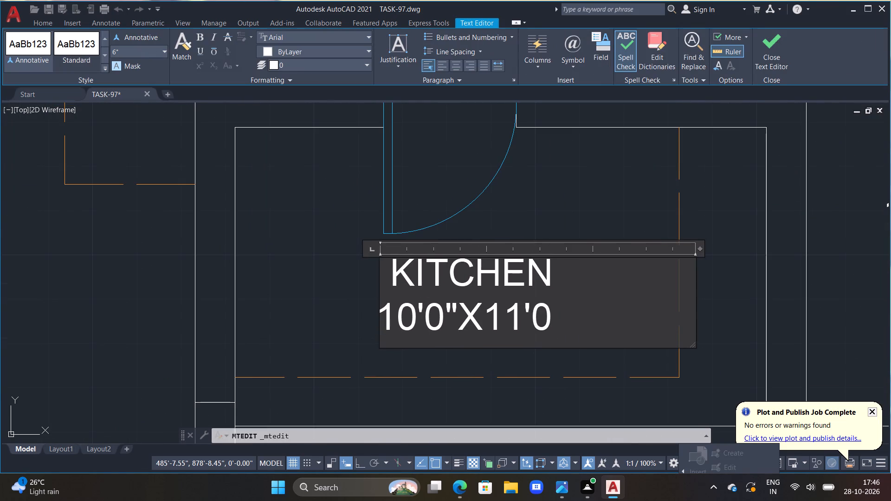
{"action": "key", "text": "BackSpace"}
{"action": "key", "text": "BackSpace"}
{"action": "type", "text": "STORE"}
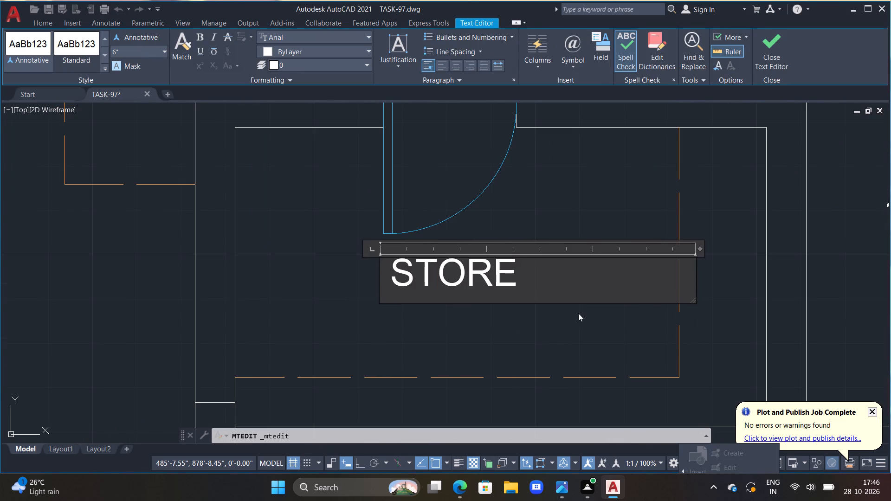
{"action": "key", "text": "Return"}
{"action": "type", "text": "10'0\"X"}
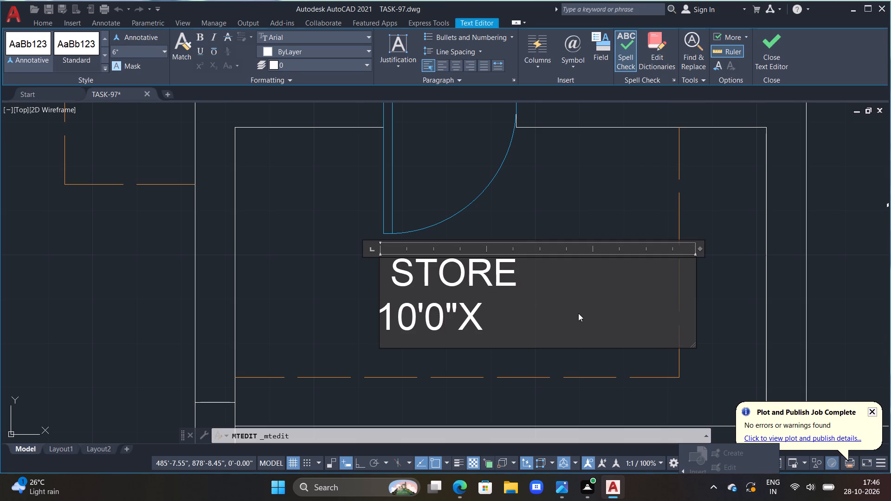
{"action": "type", "text": "5'7.5\""}
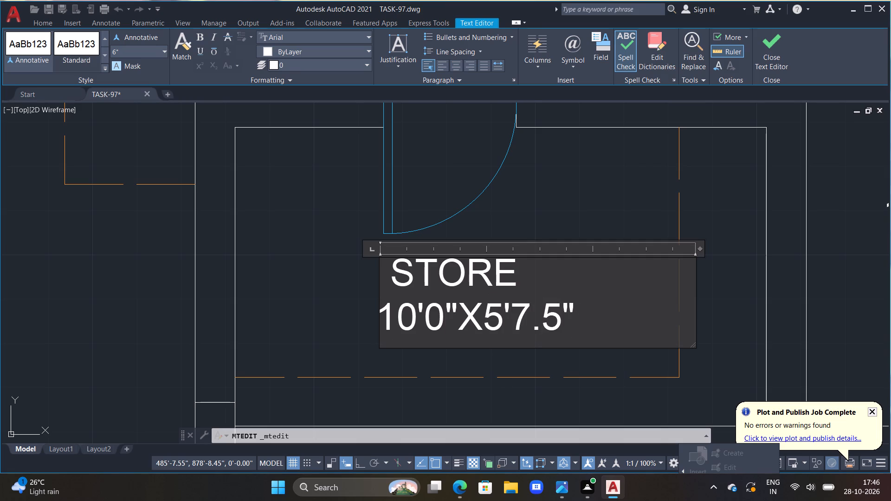
{"action": "left_click", "coordinate": [392, 276]}
{"action": "key", "text": "space"}
{"action": "key", "text": "space"}
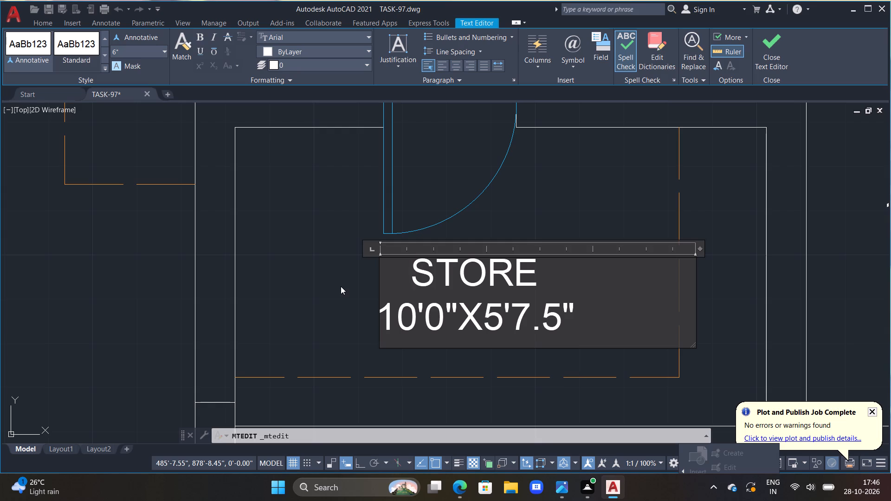
{"action": "left_click", "coordinate": [341, 286]}
Change the copied label in the large front-left room to HALL with 20'9"X16'0" on the second line, indenting the name to centre it.
{"action": "scroll", "coordinate": [409, 278], "scroll_direction": "down", "scroll_amount": 3}
{"action": "scroll", "coordinate": [461, 327], "scroll_direction": "down", "scroll_amount": 1}
{"action": "middle_click_drag", "start_coordinate": [462, 325], "coordinate": [413, 211]}
{"action": "double_click", "coordinate": [405, 243]}
{"action": "scroll", "coordinate": [407, 245], "scroll_direction": "up", "scroll_amount": 3}
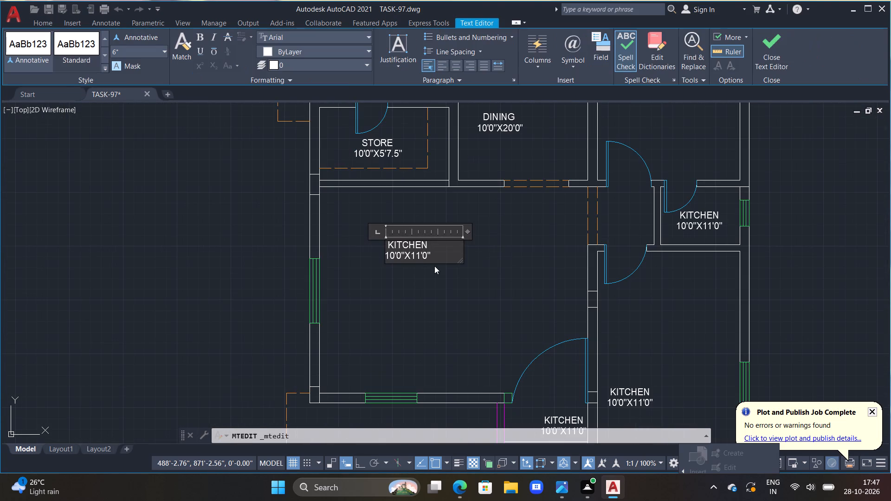
{"action": "left_click", "coordinate": [436, 263]}
{"action": "scroll", "coordinate": [436, 262], "scroll_direction": "up", "scroll_amount": 3}
{"action": "left_click", "coordinate": [433, 252]}
{"action": "scroll", "coordinate": [431, 250], "scroll_direction": "up", "scroll_amount": 1}
{"action": "middle_click_drag", "start_coordinate": [431, 250], "coordinate": [585, 253]}
{"action": "scroll", "coordinate": [585, 253], "scroll_direction": "down", "scroll_amount": 1}
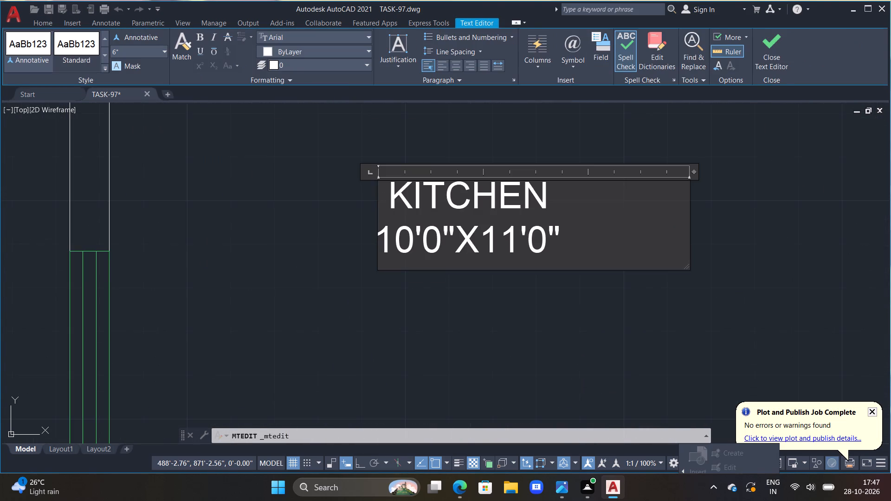
{"action": "key", "text": "BackSpace"}
{"action": "key", "text": "BackSpace"}
{"action": "key", "text": "BackSpace"}
{"action": "key", "text": "BackSpace"}
{"action": "key", "text": "BackSpace"}
{"action": "key", "text": "BackSpace"}
{"action": "key", "text": "BackSpace"}
{"action": "key", "text": "BackSpace"}
{"action": "key", "text": "BackSpace"}
{"action": "key", "text": "BackSpace"}
{"action": "key", "text": "BackSpace"}
{"action": "key", "text": "BackSpace"}
{"action": "key", "text": "BackSpace"}
{"action": "key", "text": "BackSpace"}
{"action": "key", "text": "BackSpace"}
{"action": "key", "text": "BackSpace"}
{"action": "key", "text": "BackSpace"}
{"action": "key", "text": "BackSpace"}
{"action": "key", "text": "BackSpace"}
{"action": "key", "text": "BackSpace"}
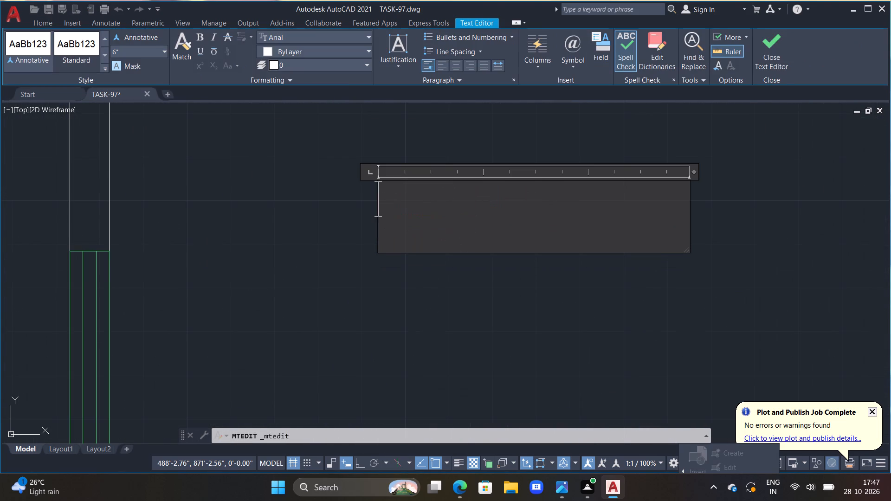
{"action": "key", "text": "space"}
{"action": "key", "text": "space"}
{"action": "key", "text": "space"}
{"action": "type", "text": "HAK"}
{"action": "key", "text": "BackSpace"}
{"action": "type", "text": "LL"}
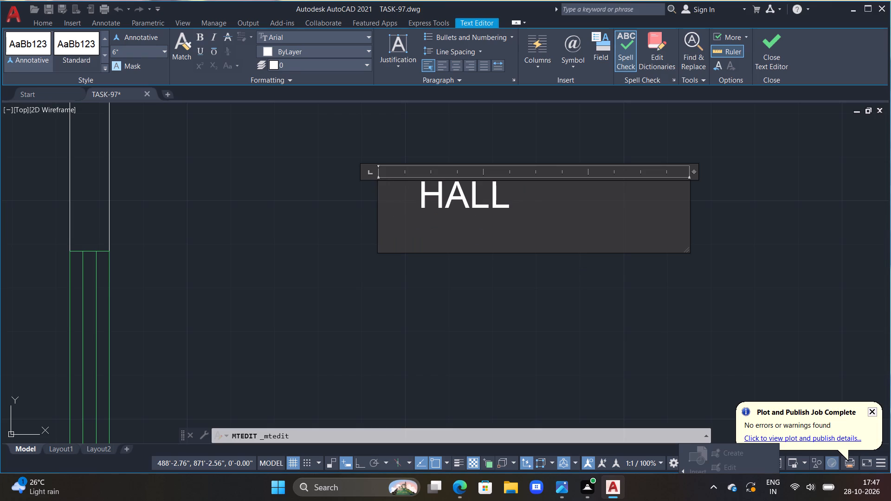
{"action": "key", "text": "Return"}
{"action": "key", "text": "space"}
{"action": "type", "text": "20'9\"X"}
{"action": "type", "text": "16'0\""}
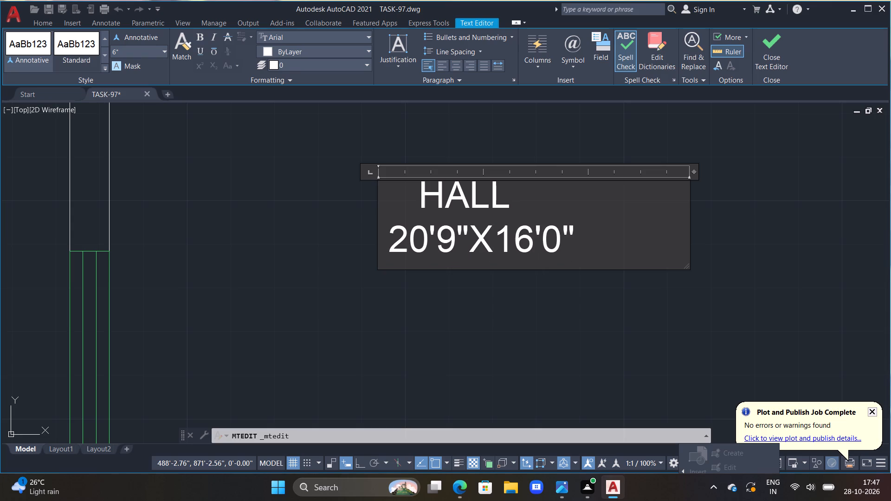
{"action": "left_click", "coordinate": [417, 201]}
{"action": "key", "text": "space"}
{"action": "left_click", "coordinate": [327, 226]}
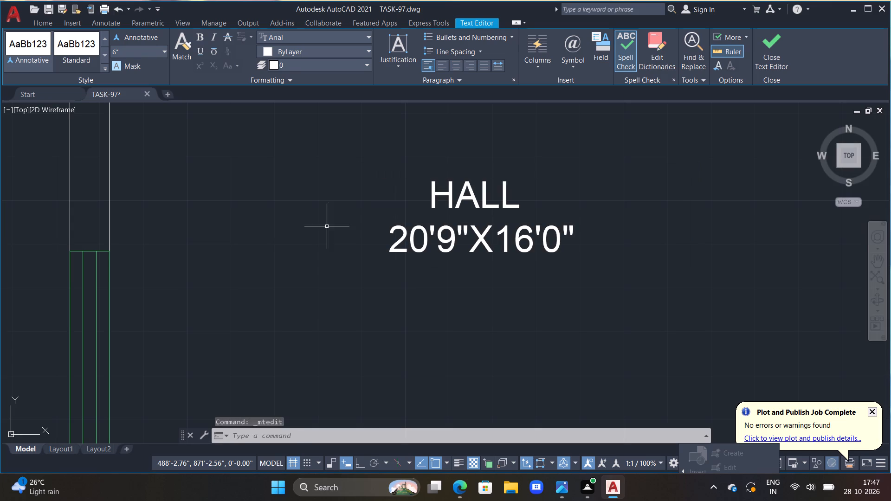
Change the copied label above the entrance steps to SITOUT with 6'6"X6' on the second line, indented by one space.
{"action": "scroll", "coordinate": [409, 252], "scroll_direction": "down", "scroll_amount": 4}
{"action": "middle_click_drag", "start_coordinate": [430, 269], "coordinate": [327, 141]}
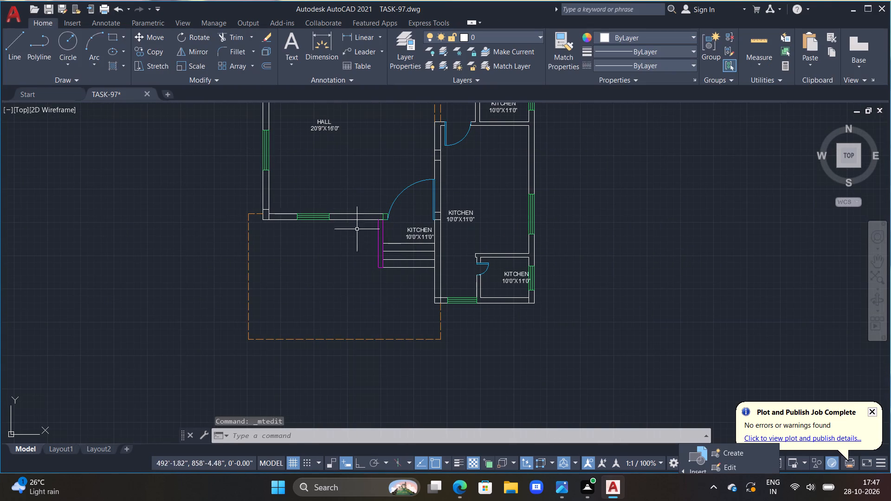
{"action": "scroll", "coordinate": [417, 241], "scroll_direction": "up", "scroll_amount": 1}
{"action": "triple_click", "coordinate": [416, 234]}
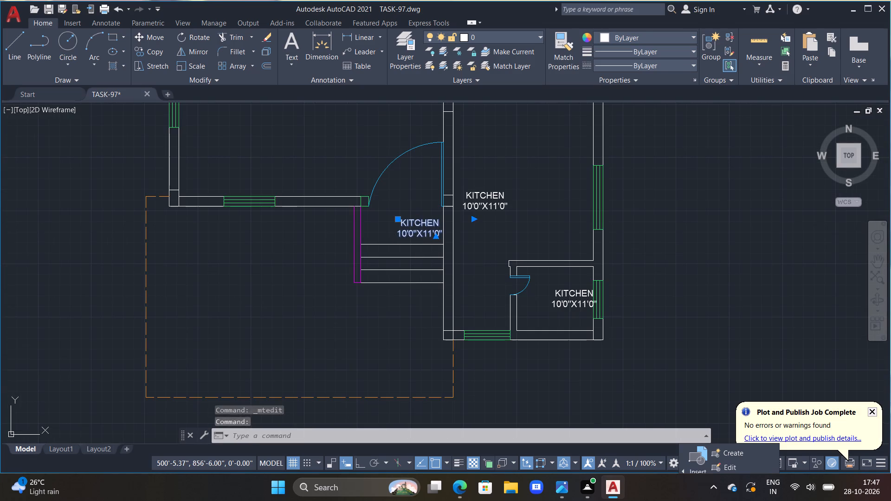
{"action": "scroll", "coordinate": [417, 233], "scroll_direction": "up", "scroll_amount": 3}
{"action": "left_click", "coordinate": [543, 234]}
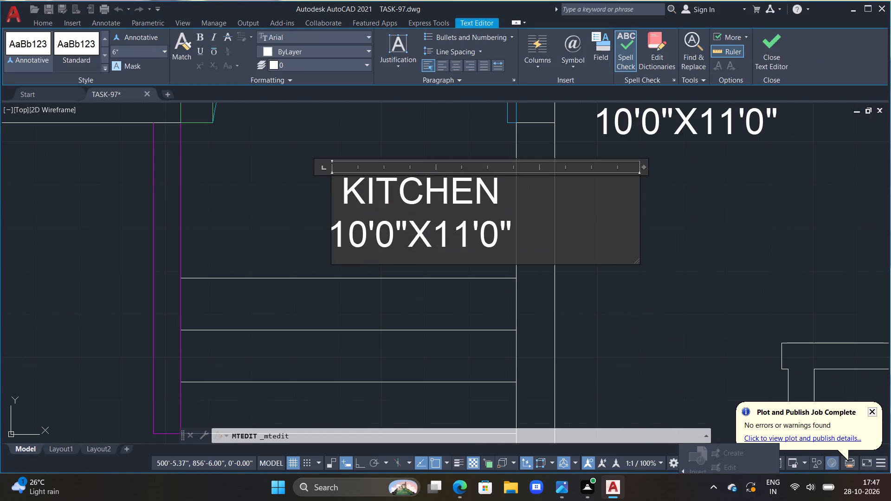
{"action": "key", "text": "BackSpace"}
{"action": "key", "text": "BackSpace"}
{"action": "key", "text": "BackSpace"}
{"action": "key", "text": "BackSpace"}
{"action": "key", "text": "BackSpace"}
{"action": "key", "text": "BackSpace"}
{"action": "key", "text": "BackSpace"}
{"action": "key", "text": "BackSpace"}
{"action": "key", "text": "BackSpace"}
{"action": "key", "text": "BackSpace"}
{"action": "key", "text": "BackSpace"}
{"action": "key", "text": "BackSpace"}
{"action": "key", "text": "BackSpace"}
{"action": "key", "text": "BackSpace"}
{"action": "key", "text": "BackSpace"}
{"action": "key", "text": "BackSpace"}
{"action": "key", "text": "BackSpace"}
{"action": "key", "text": "BackSpace"}
{"action": "key", "text": "BackSpace"}
{"action": "key", "text": "BackSpace"}
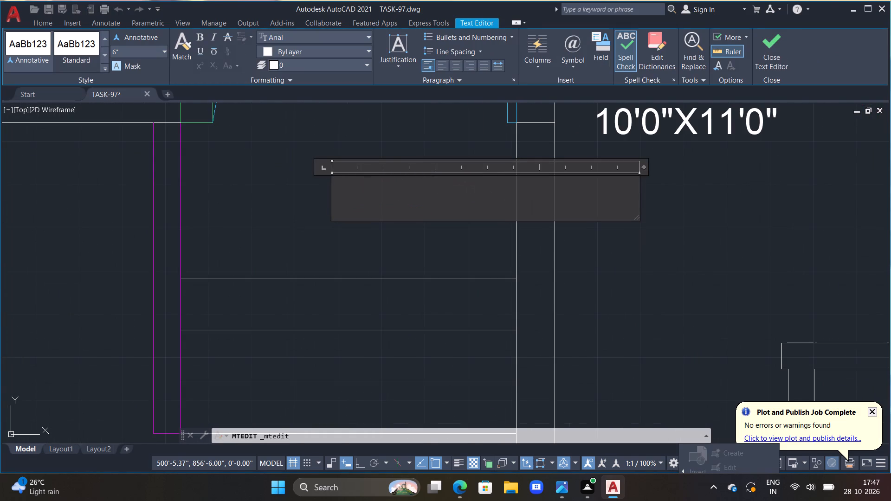
{"action": "type", "text": "SITOUT"}
{"action": "key", "text": "Return"}
{"action": "key", "text": "space"}
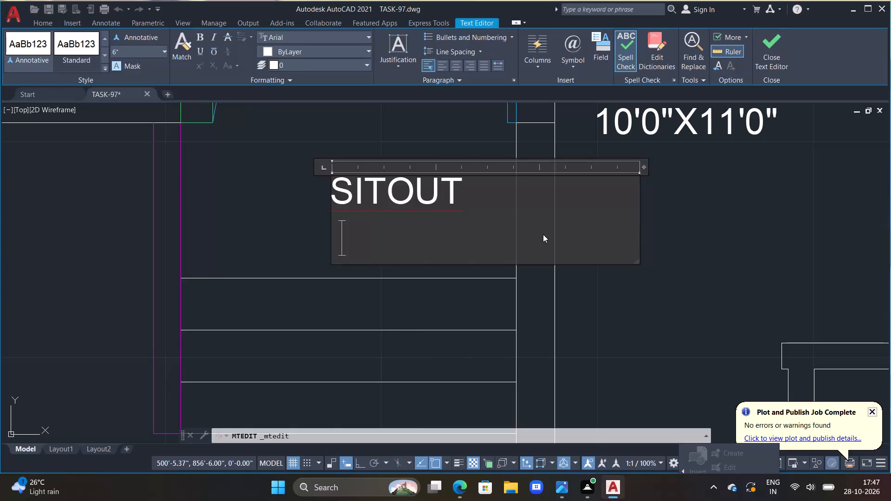
{"action": "key", "text": "6"}
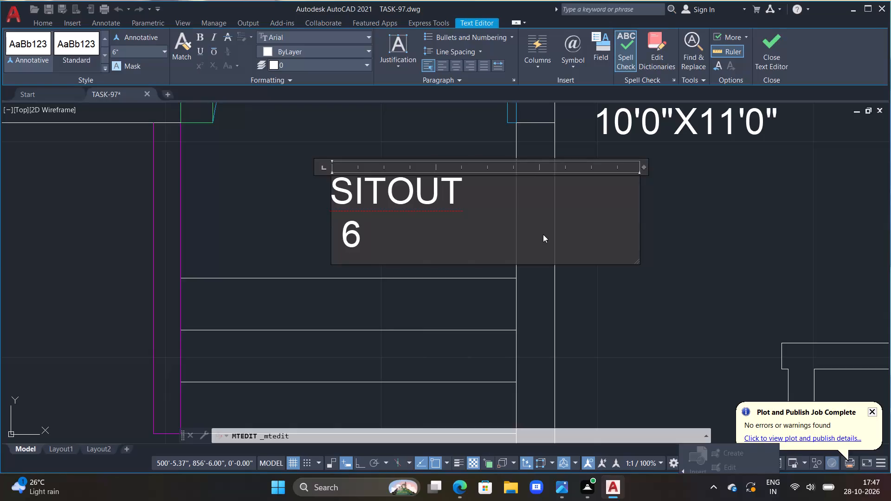
{"action": "type", "text": "'6\"X"}
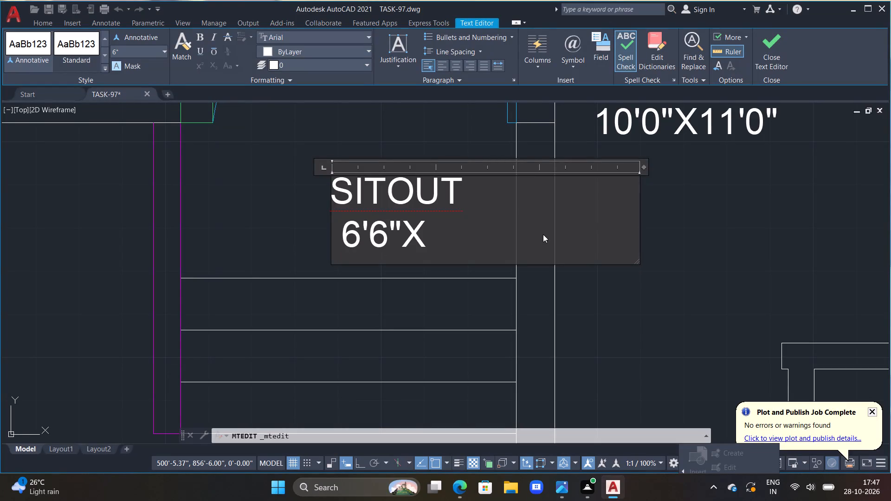
{"action": "type", "text": "6'"}
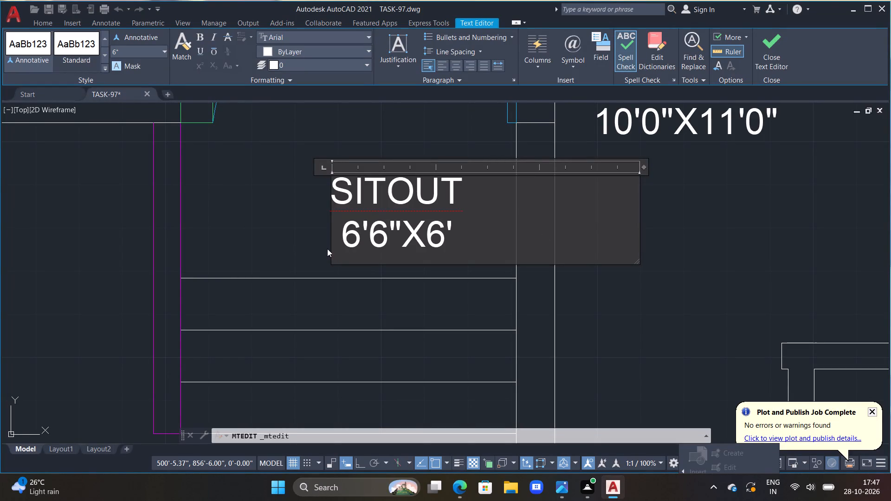
{"action": "left_click", "coordinate": [339, 243]}
{"action": "key", "text": "BackSpace"}
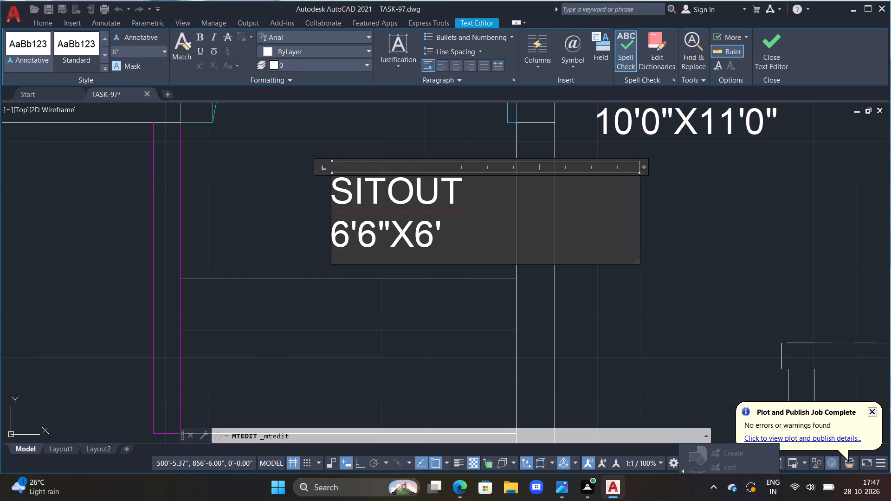
{"action": "key", "text": "space"}
{"action": "double_click", "coordinate": [301, 212]}
Move the SITOUT label slightly left to centre it in the space above the entrance steps.
{"action": "scroll", "coordinate": [326, 178], "scroll_direction": "down", "scroll_amount": 1}
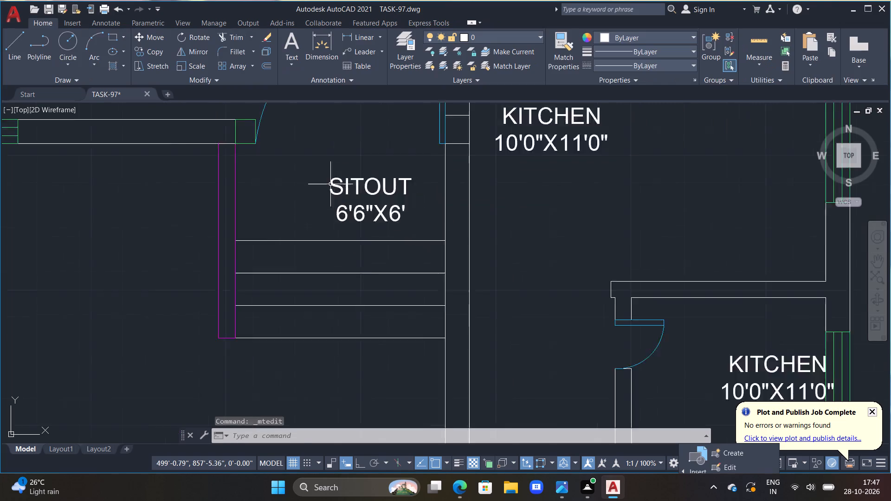
{"action": "scroll", "coordinate": [333, 187], "scroll_direction": "down", "scroll_amount": 1}
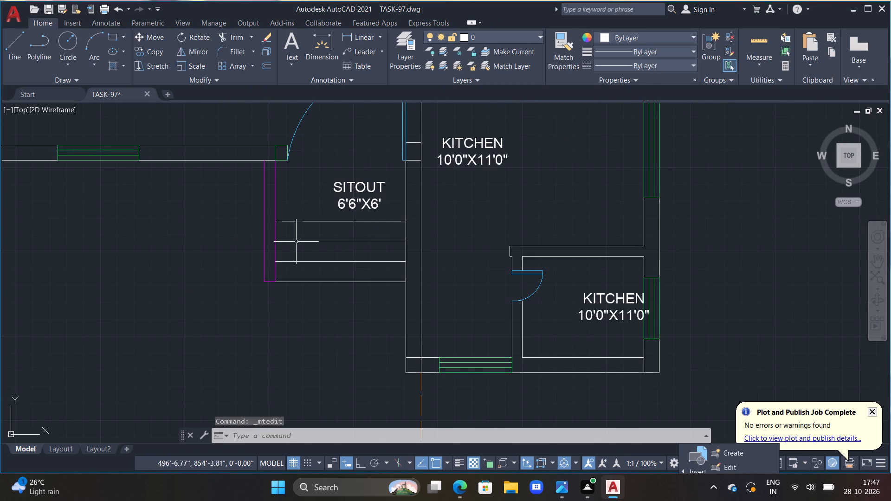
{"action": "double_click", "coordinate": [350, 198]}
{"action": "left_click", "coordinate": [311, 190]}
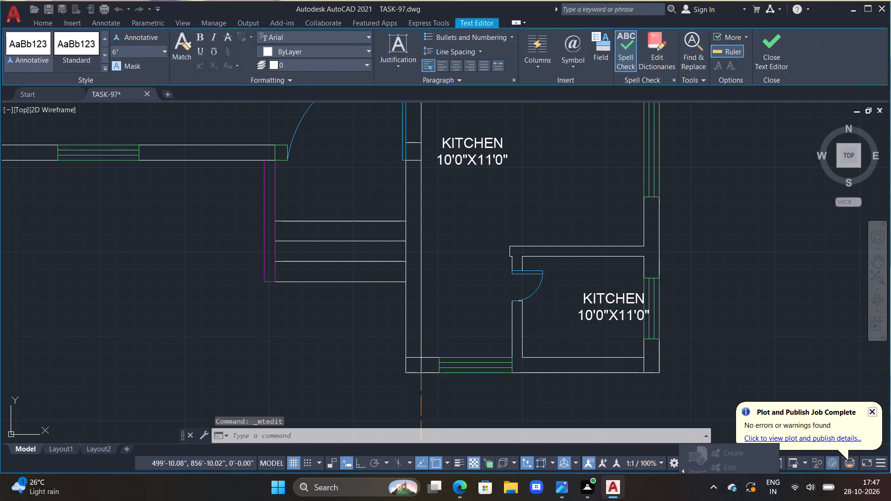
{"action": "double_click", "coordinate": [368, 173]}
{"action": "left_click_drag", "start_coordinate": [359, 177], "coordinate": [328, 187]}
{"action": "left_click", "coordinate": [316, 193]}
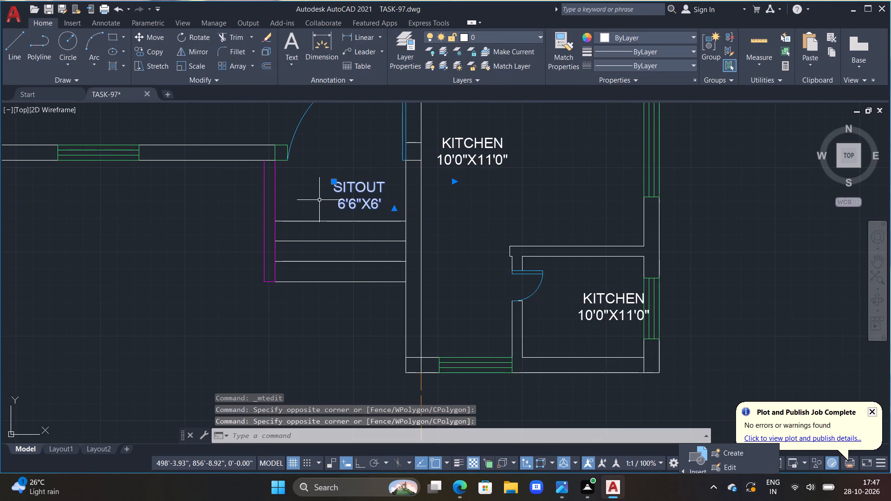
{"action": "type", "text": "M"}
{"action": "key", "text": "space"}
{"action": "left_click", "coordinate": [320, 200]}
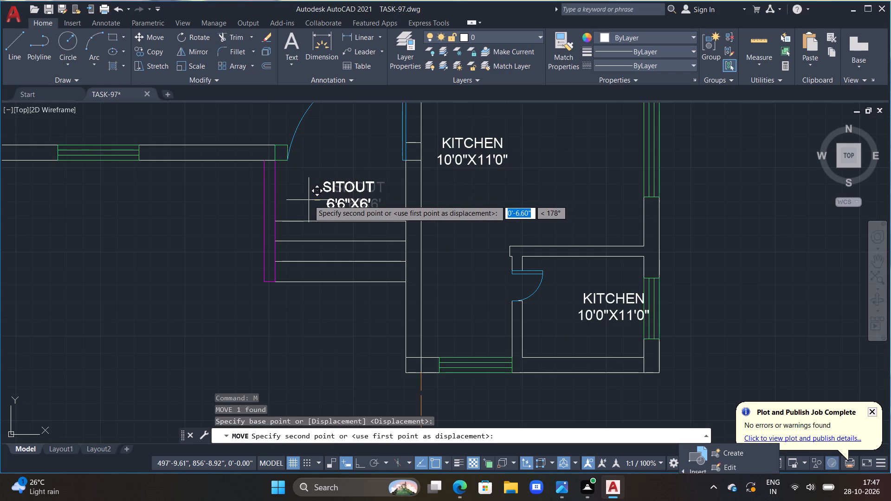
{"action": "left_click", "coordinate": [306, 200]}
{"action": "scroll", "coordinate": [262, 303], "scroll_direction": "down", "scroll_amount": 1}
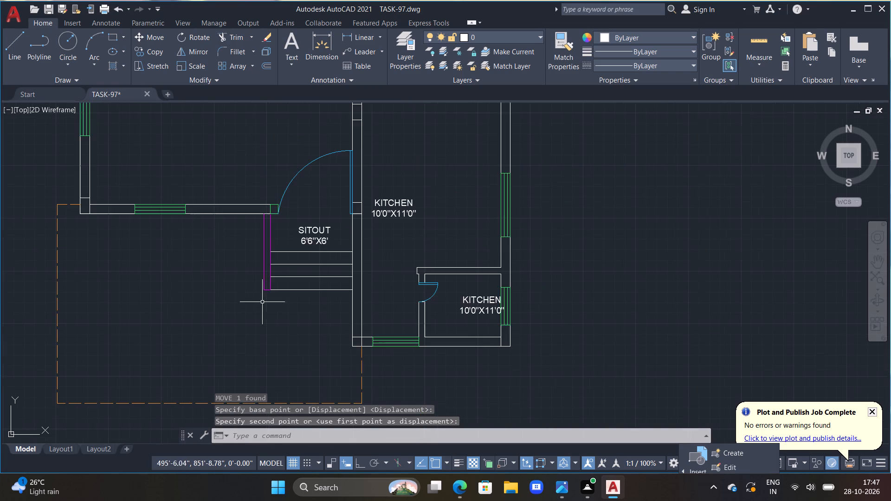
Copy the SITOUT label into the dashed portico area below the entrance steps.
{"action": "middle_click_drag", "start_coordinate": [264, 300], "coordinate": [304, 230]}
{"action": "left_click", "coordinate": [350, 171]}
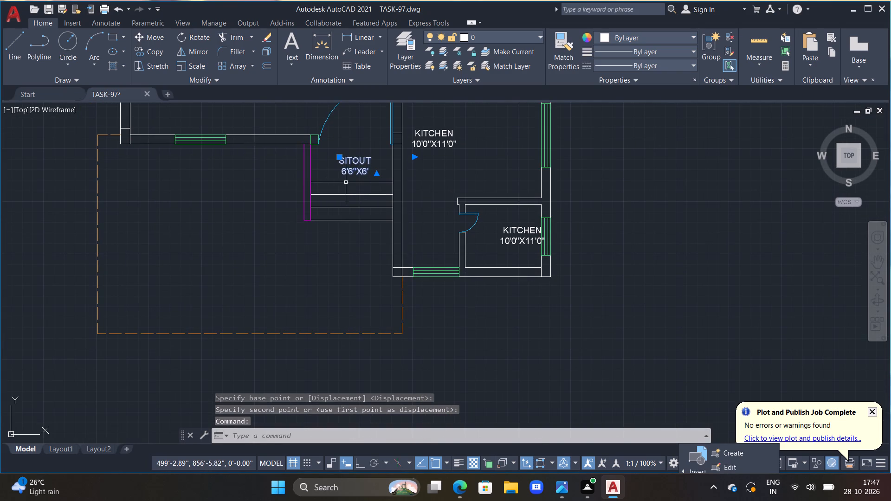
{"action": "type", "text": "CO"}
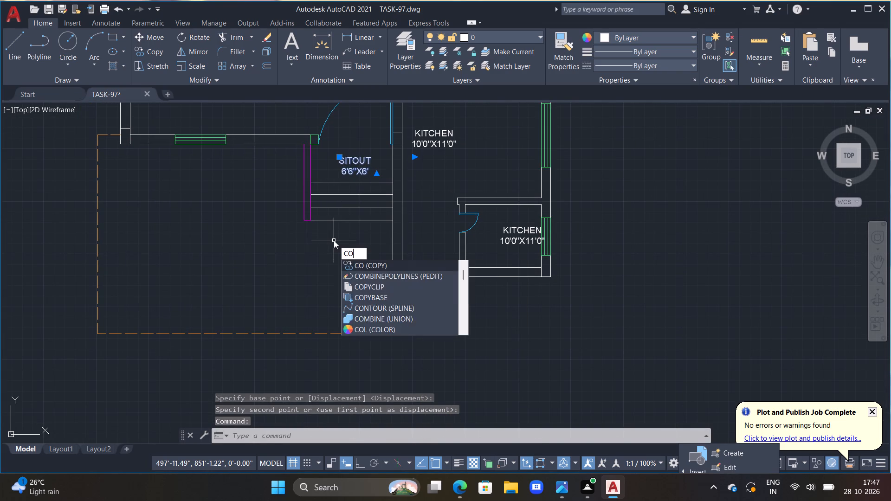
{"action": "key", "text": "space"}
{"action": "left_click_drag", "start_coordinate": [334, 240], "coordinate": [328, 253]}
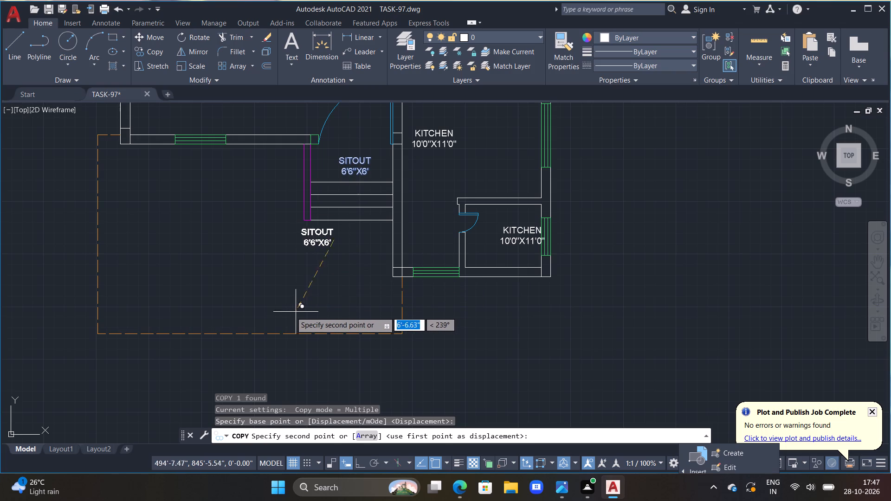
{"action": "left_click", "coordinate": [284, 318]}
{"action": "key", "text": "Escape"}
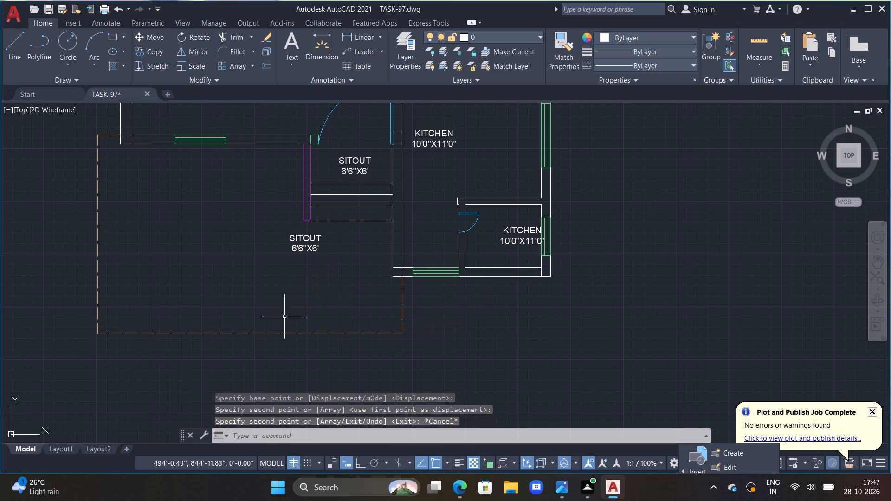
Change the copied label below the entrance steps to PORTICO with 16'3"X16'0" on the second line, indenting the name to centre it.
{"action": "double_click", "coordinate": [301, 248]}
{"action": "scroll", "coordinate": [301, 248], "scroll_direction": "up", "scroll_amount": 2}
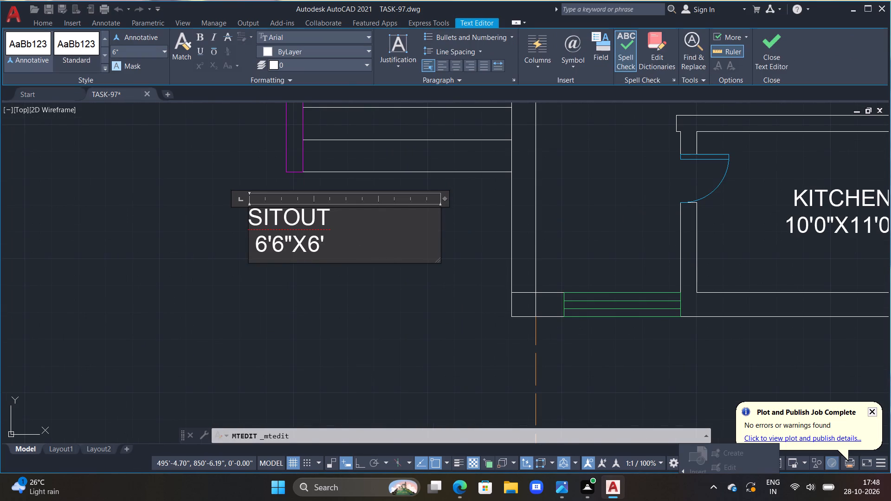
{"action": "middle_click_drag", "start_coordinate": [349, 252], "coordinate": [430, 269]}
{"action": "scroll", "coordinate": [362, 257], "scroll_direction": "up", "scroll_amount": 1}
{"action": "left_click", "coordinate": [424, 265]}
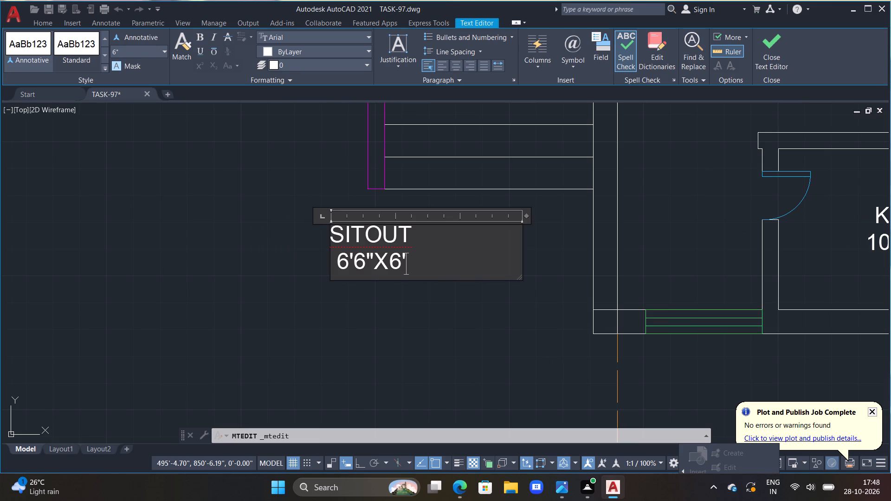
{"action": "key", "text": "BackSpace"}
{"action": "key", "text": "BackSpace"}
{"action": "key", "text": "BackSpace"}
{"action": "key", "text": "BackSpace"}
{"action": "key", "text": "BackSpace"}
{"action": "key", "text": "BackSpace"}
{"action": "key", "text": "BackSpace"}
{"action": "key", "text": "BackSpace"}
{"action": "key", "text": "BackSpace"}
{"action": "key", "text": "BackSpace"}
{"action": "key", "text": "BackSpace"}
{"action": "key", "text": "BackSpace"}
{"action": "key", "text": "BackSpace"}
{"action": "key", "text": "BackSpace"}
{"action": "key", "text": "BackSpace"}
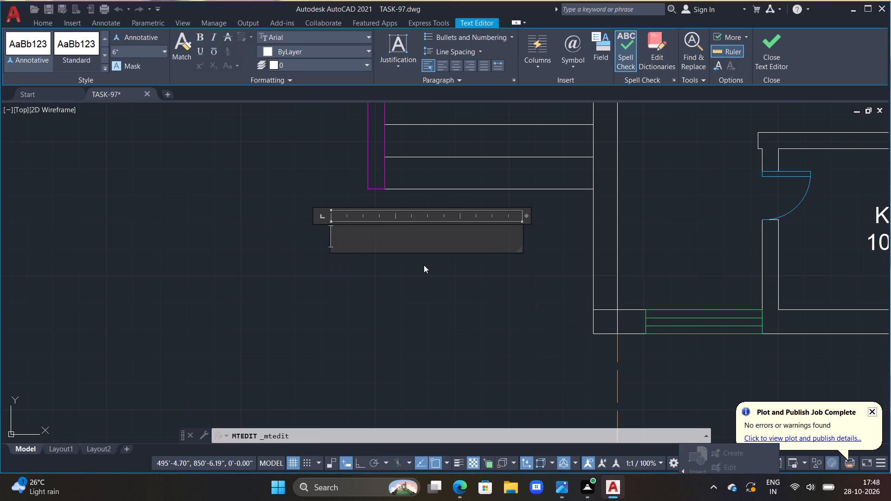
{"action": "type", "text": "PORTICO"}
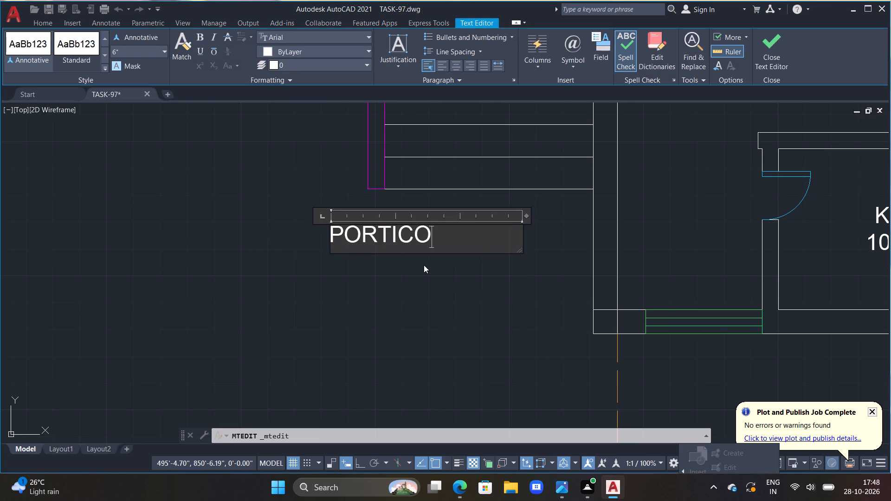
{"action": "key", "text": "Return"}
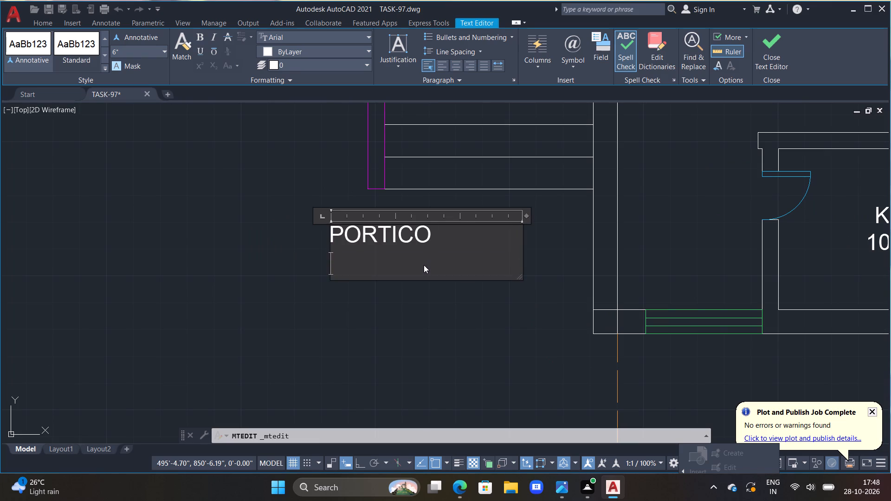
{"action": "type", "text": "16'3\"X16"}
{"action": "key", "text": "apostrophe"}
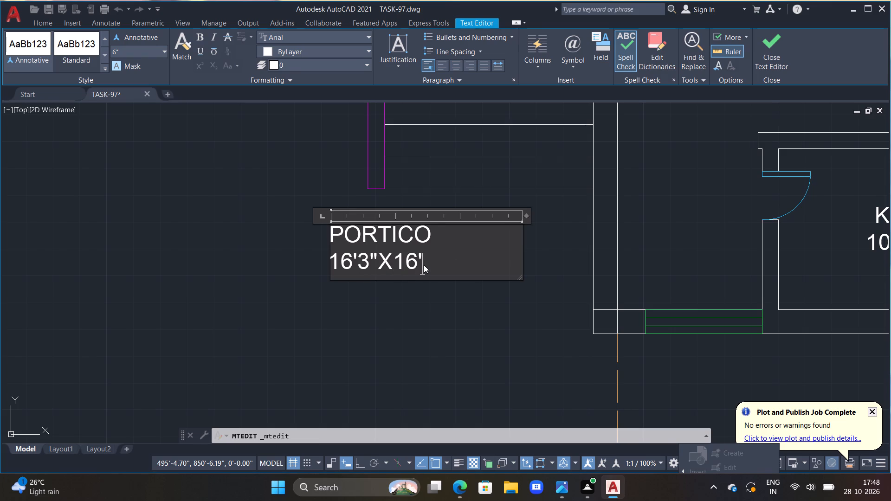
{"action": "type", "text": "0\""}
{"action": "left_click", "coordinate": [331, 239]}
{"action": "key", "text": "space"}
{"action": "double_click", "coordinate": [316, 249]}
Change the copied kitchen label in the small front-right corner room to TOILET with 6'X5' on the second line, indented by three spaces.
{"action": "scroll", "coordinate": [307, 257], "scroll_direction": "down", "scroll_amount": 3}
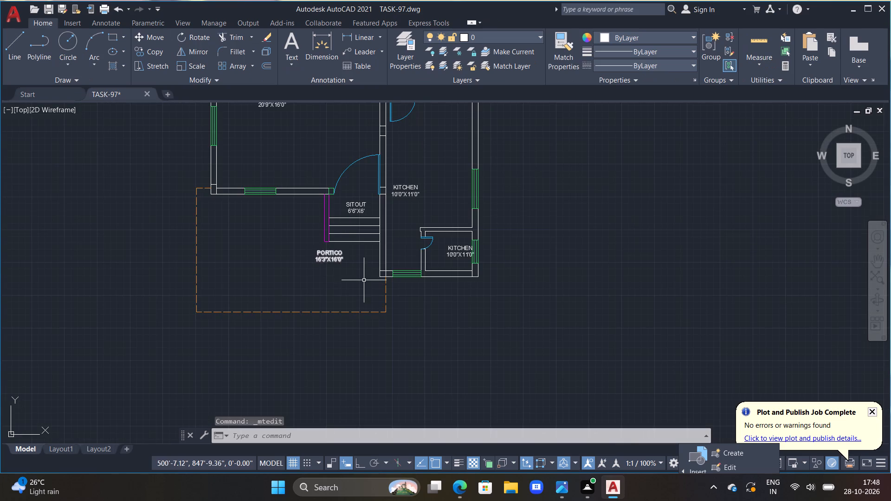
{"action": "scroll", "coordinate": [435, 370], "scroll_direction": "down", "scroll_amount": 1}
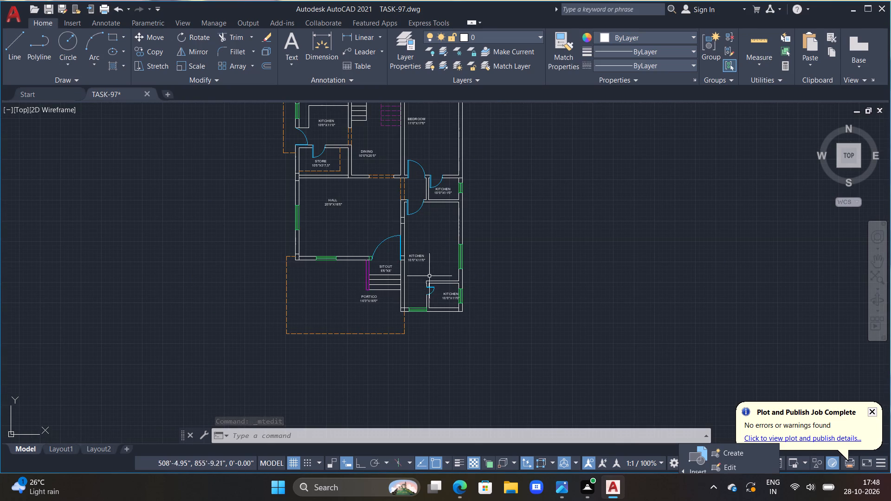
{"action": "scroll", "coordinate": [430, 282], "scroll_direction": "up", "scroll_amount": 3}
{"action": "middle_click_drag", "start_coordinate": [446, 315], "coordinate": [324, 236]}
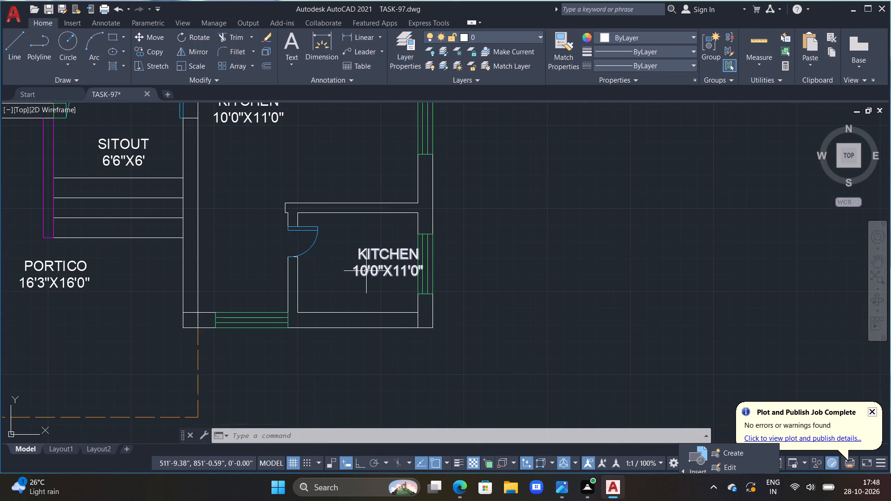
{"action": "double_click", "coordinate": [366, 271]}
{"action": "left_click", "coordinate": [432, 267]}
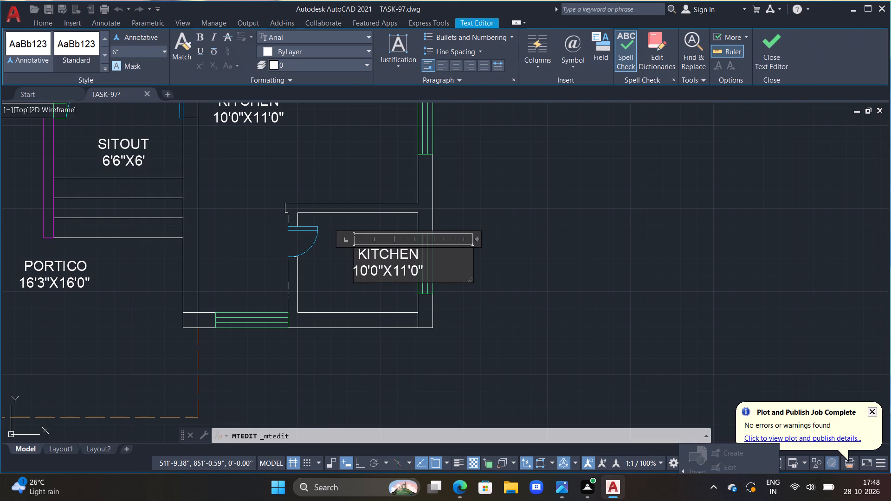
{"action": "key", "text": "BackSpace"}
{"action": "key", "text": "BackSpace"}
{"action": "key", "text": "BackSpace"}
{"action": "key", "text": "BackSpace"}
{"action": "key", "text": "BackSpace"}
{"action": "key", "text": "BackSpace"}
{"action": "key", "text": "BackSpace"}
{"action": "key", "text": "BackSpace"}
{"action": "key", "text": "BackSpace"}
{"action": "key", "text": "BackSpace"}
{"action": "key", "text": "BackSpace"}
{"action": "key", "text": "BackSpace"}
{"action": "key", "text": "BackSpace"}
{"action": "key", "text": "BackSpace"}
{"action": "key", "text": "BackSpace"}
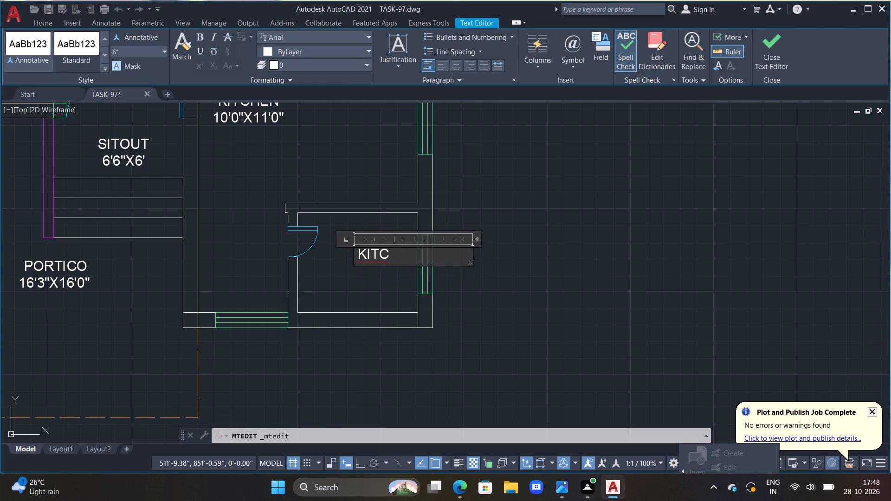
{"action": "key", "text": "BackSpace"}
{"action": "key", "text": "BackSpace"}
{"action": "key", "text": "BackSpace"}
{"action": "key", "text": "BackSpace"}
{"action": "type", "text": "TI"}
{"action": "key", "text": "BackSpace"}
{"action": "key", "text": "o"}
{"action": "type", "text": "ILET"}
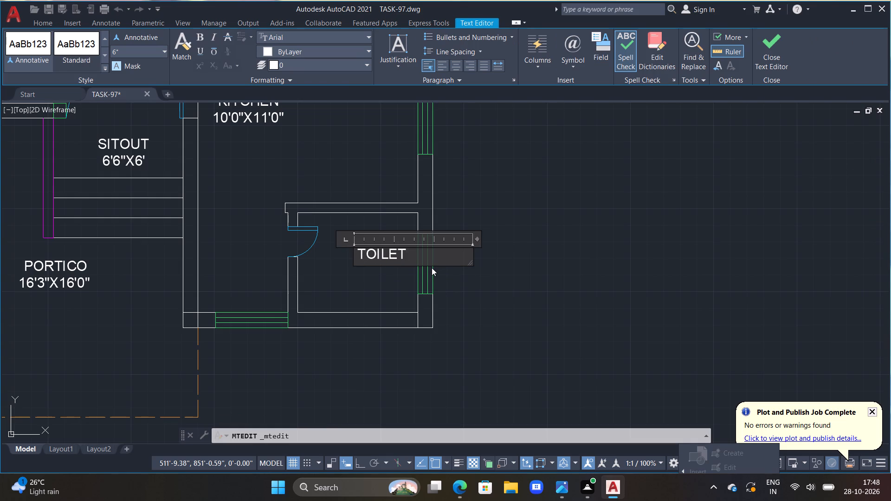
{"action": "key", "text": "Return"}
{"action": "key", "text": "space"}
{"action": "key", "text": "space"}
{"action": "type", "text": "6'"}
{"action": "type", "text": "X5'"}
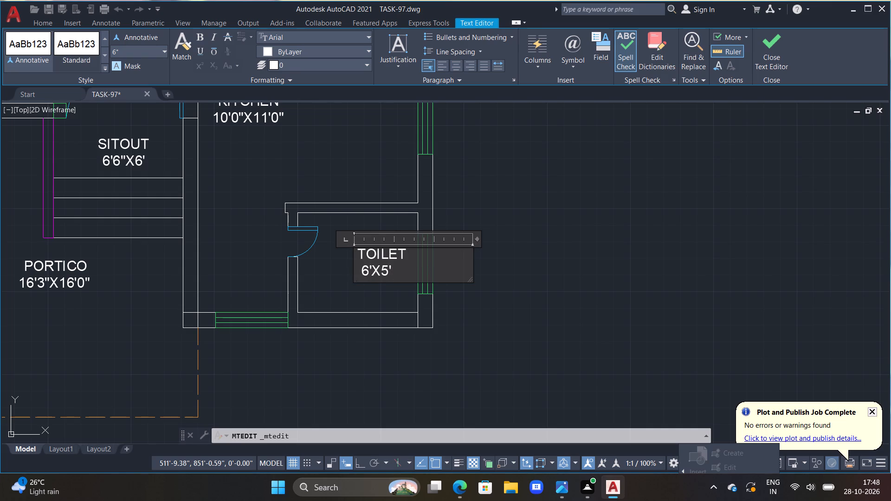
{"action": "double_click", "coordinate": [359, 272]}
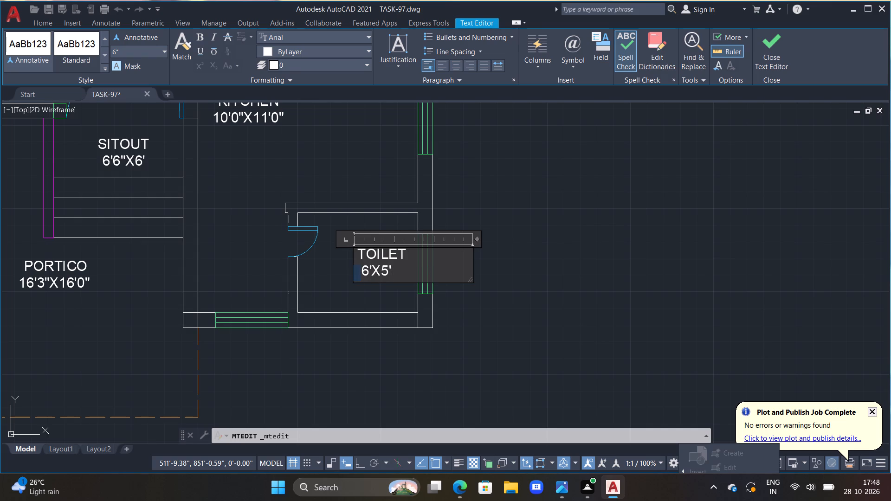
{"action": "left_click", "coordinate": [361, 271]}
{"action": "key", "text": "space"}
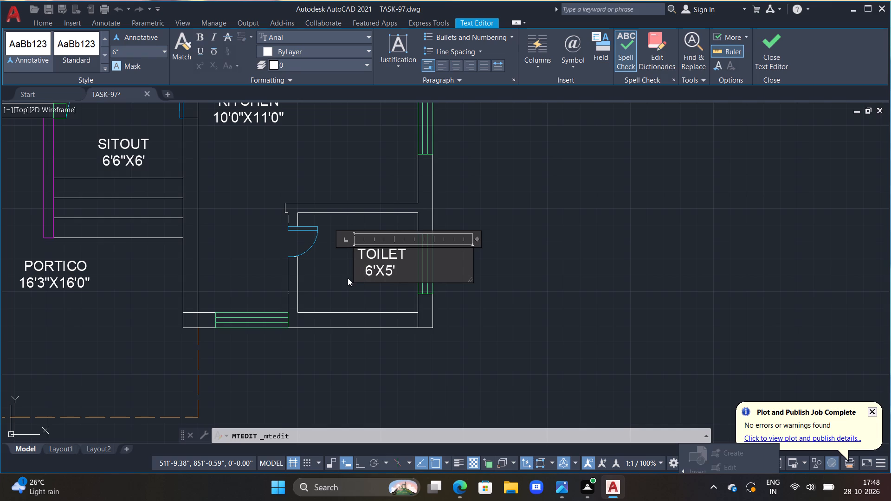
{"action": "double_click", "coordinate": [348, 278]}
{"action": "double_click", "coordinate": [370, 253]}
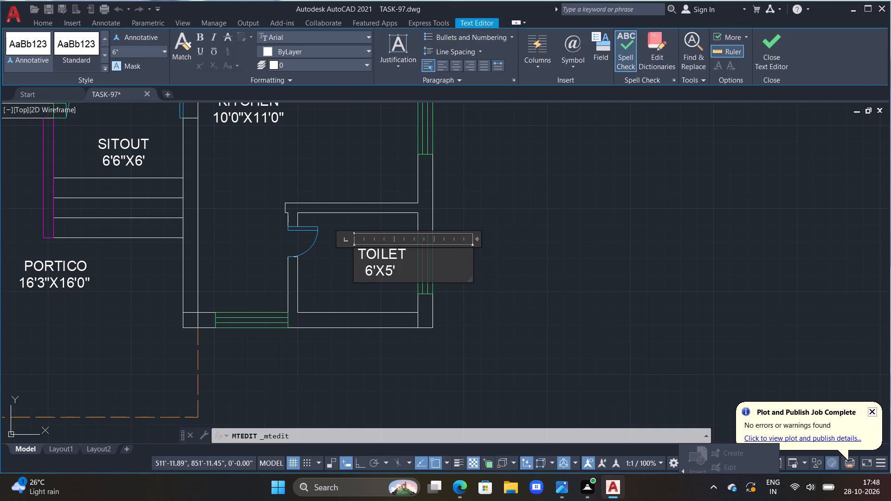
{"action": "left_click", "coordinate": [353, 268]}
{"action": "key", "text": "Escape"}
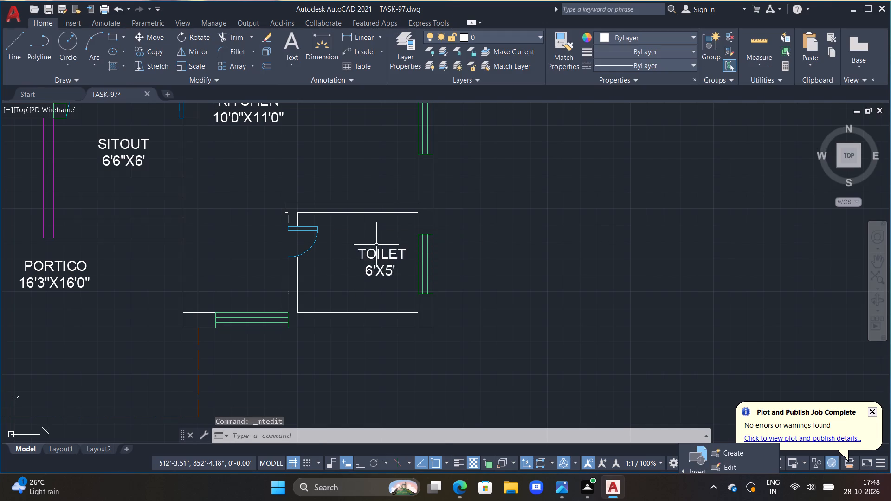
Move the TOILET label down and left, clear of the window wall, to centre it in the small front-right room.
{"action": "left_click_drag", "start_coordinate": [376, 245], "coordinate": [354, 257]}
{"action": "left_click", "coordinate": [339, 268]}
{"action": "type", "text": "M"}
{"action": "key", "text": "space"}
{"action": "double_click", "coordinate": [345, 276]}
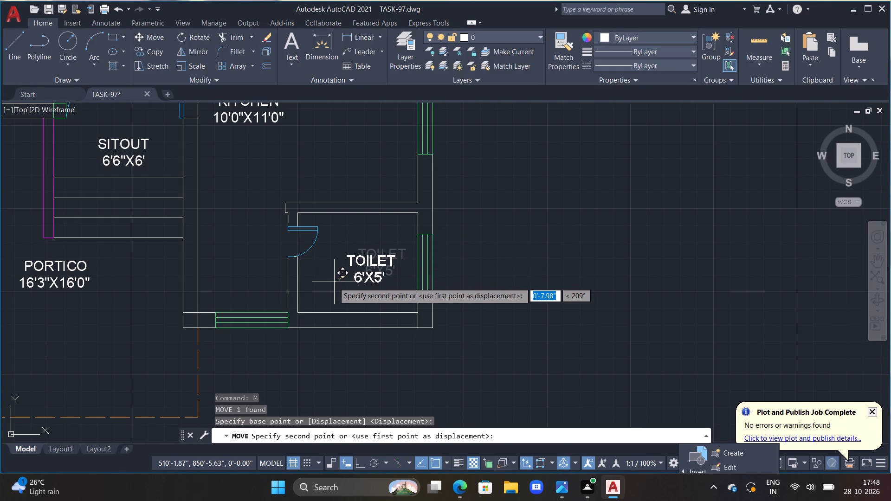
{"action": "left_click", "coordinate": [332, 283]}
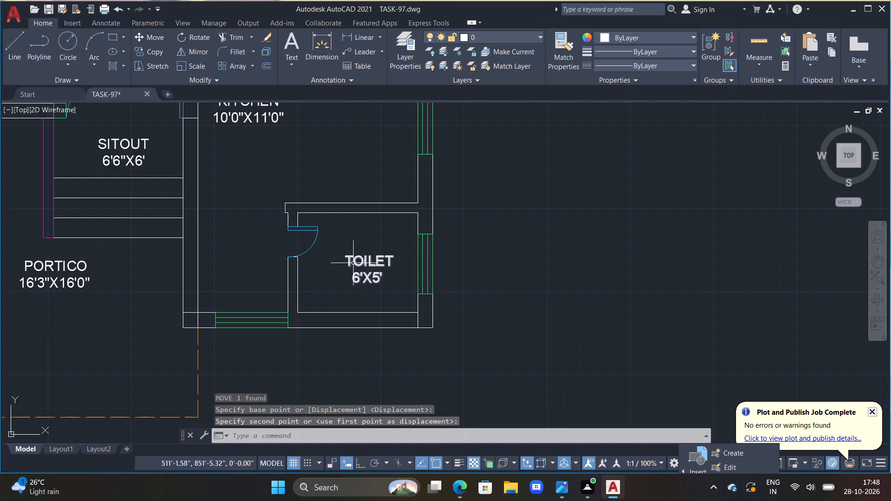
{"action": "left_click", "coordinate": [353, 263]}
{"action": "type", "text": "M"}
{"action": "key", "text": "space"}
{"action": "left_click_drag", "start_coordinate": [321, 281], "coordinate": [313, 288]}
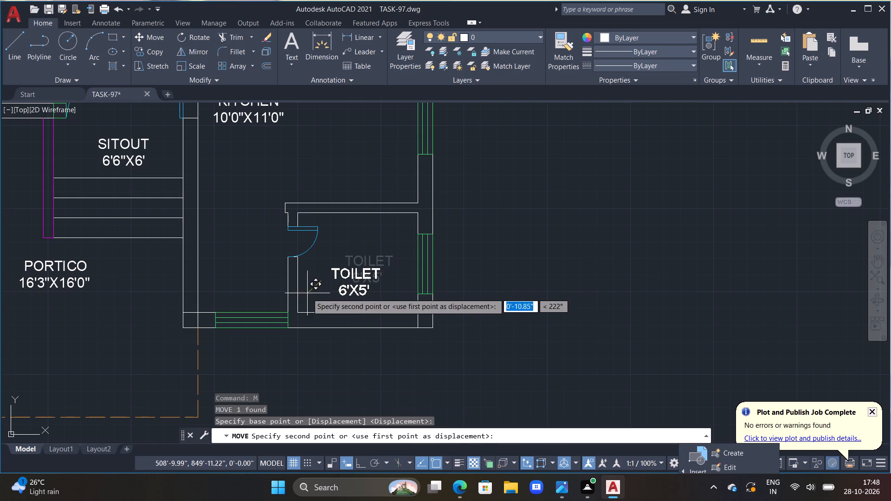
{"action": "left_click", "coordinate": [304, 290]}
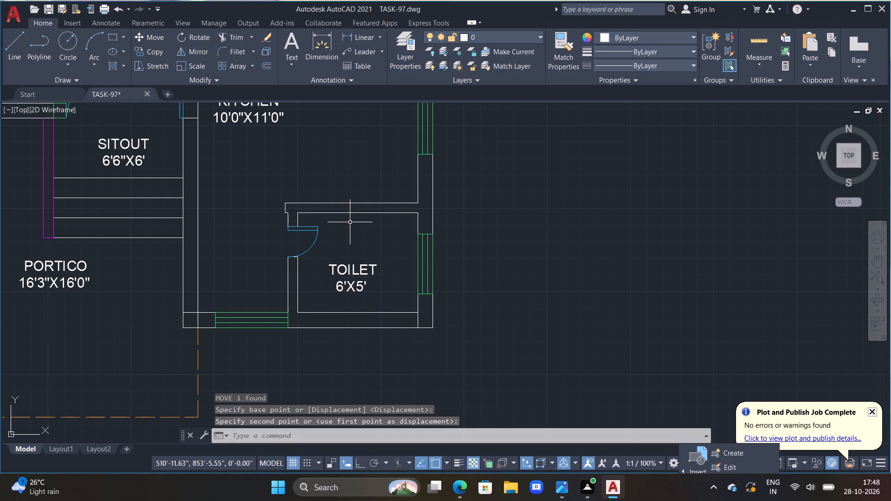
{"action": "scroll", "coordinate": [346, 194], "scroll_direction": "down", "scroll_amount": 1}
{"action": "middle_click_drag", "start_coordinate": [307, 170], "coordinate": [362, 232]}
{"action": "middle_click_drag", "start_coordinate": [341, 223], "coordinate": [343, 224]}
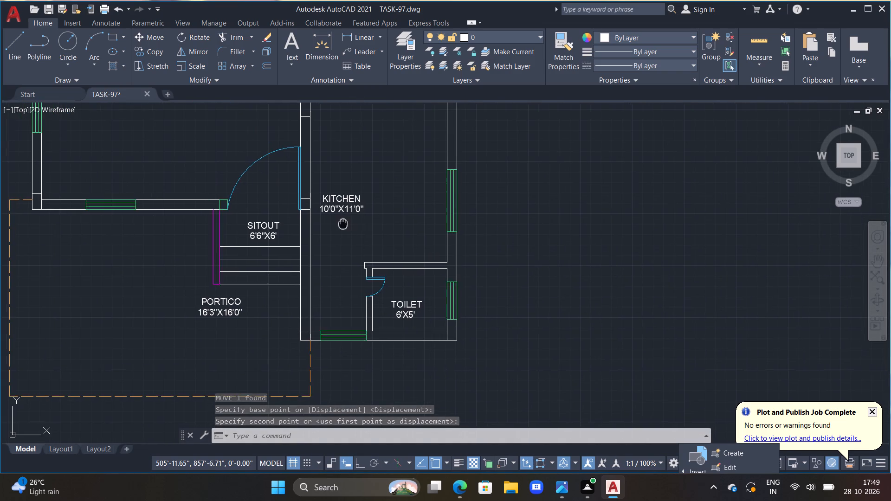
Change the copied kitchen label in the front-right room beside the sitout to BED ROOM with 11'0"X16'0" on the second line.
{"action": "middle_click_drag", "start_coordinate": [343, 224], "coordinate": [372, 220]}
{"action": "double_click", "coordinate": [363, 205]}
{"action": "scroll", "coordinate": [381, 206], "scroll_direction": "up", "scroll_amount": 2}
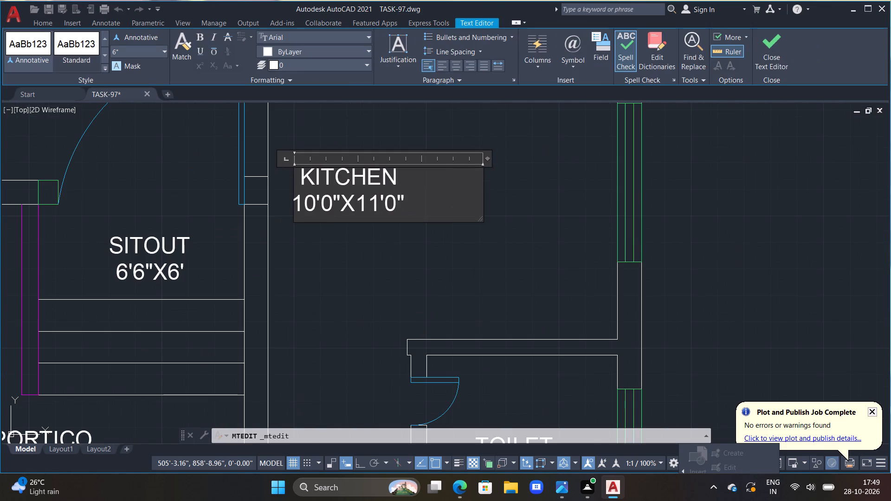
{"action": "left_click", "coordinate": [420, 209]}
{"action": "key", "text": "BackSpace"}
{"action": "key", "text": "BackSpace"}
{"action": "key", "text": "BackSpace"}
{"action": "key", "text": "BackSpace"}
{"action": "key", "text": "BackSpace"}
{"action": "key", "text": "BackSpace"}
{"action": "key", "text": "BackSpace"}
{"action": "key", "text": "BackSpace"}
{"action": "key", "text": "BackSpace"}
{"action": "key", "text": "BackSpace"}
{"action": "key", "text": "BackSpace"}
{"action": "key", "text": "BackSpace"}
{"action": "key", "text": "BackSpace"}
{"action": "key", "text": "BackSpace"}
{"action": "key", "text": "BackSpace"}
{"action": "key", "text": "BackSpace"}
{"action": "key", "text": "BackSpace"}
{"action": "key", "text": "BackSpace"}
{"action": "key", "text": "BackSpace"}
{"action": "key", "text": "BackSpace"}
{"action": "key", "text": "space"}
{"action": "type", "text": "BED ROOM"}
{"action": "key", "text": "Return"}
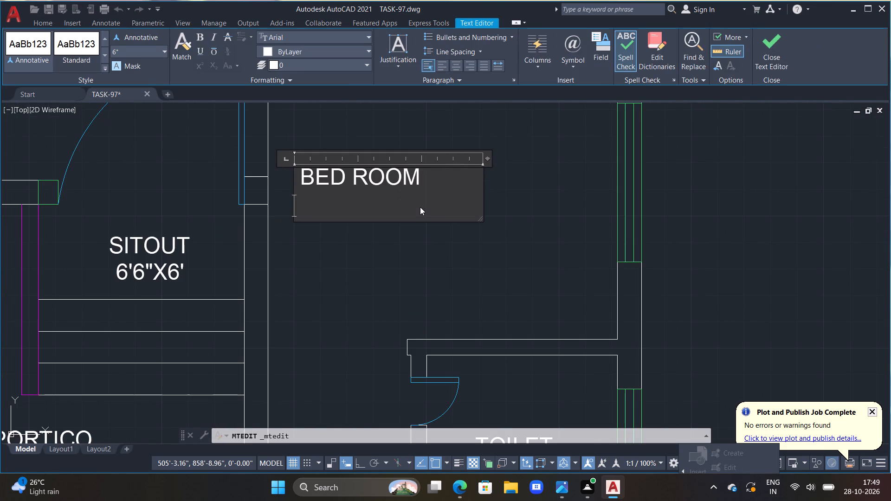
{"action": "key", "text": "space"}
{"action": "type", "text": "11'0\"X16'0\""}
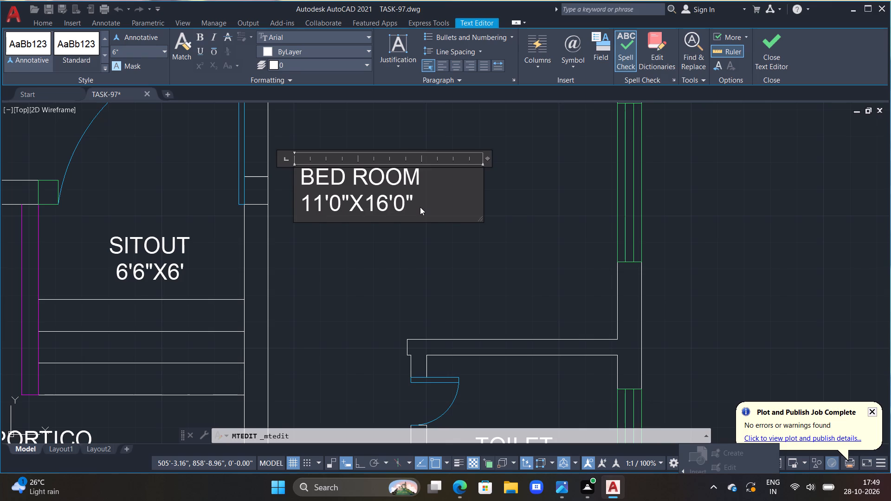
{"action": "left_click", "coordinate": [314, 336]}
Change the copied kitchen label in the small room between the two bedrooms to TOILET with 6'7.5"X4'6" below, indenting the name to centre it.
{"action": "scroll", "coordinate": [325, 256], "scroll_direction": "down", "scroll_amount": 1}
{"action": "scroll", "coordinate": [348, 176], "scroll_direction": "down", "scroll_amount": 1}
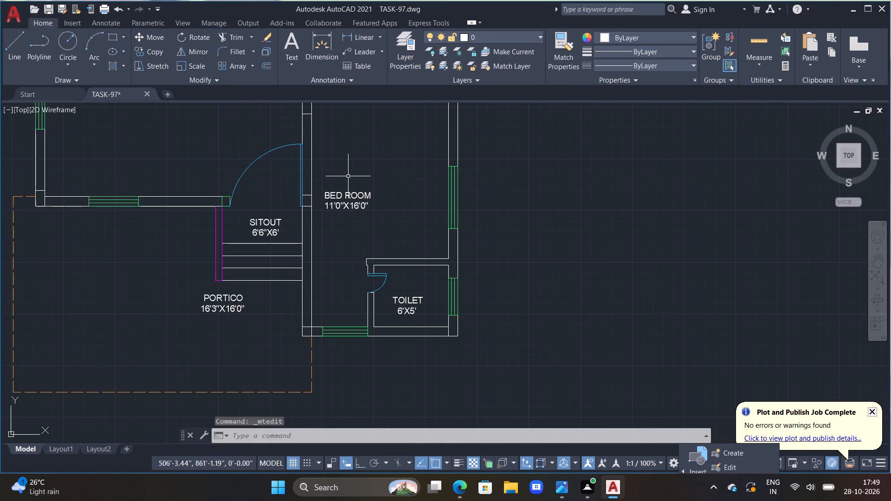
{"action": "middle_click_drag", "start_coordinate": [364, 147], "coordinate": [374, 279]}
{"action": "middle_click_drag", "start_coordinate": [399, 205], "coordinate": [336, 306]}
{"action": "double_click", "coordinate": [362, 257]}
{"action": "scroll", "coordinate": [368, 261], "scroll_direction": "up", "scroll_amount": 1}
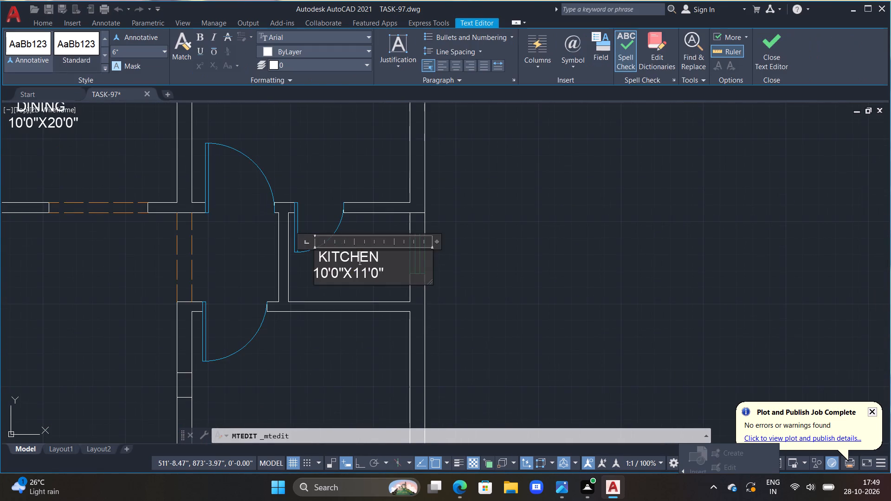
{"action": "scroll", "coordinate": [385, 274], "scroll_direction": "up", "scroll_amount": 2}
{"action": "middle_click_drag", "start_coordinate": [385, 274], "coordinate": [487, 271]}
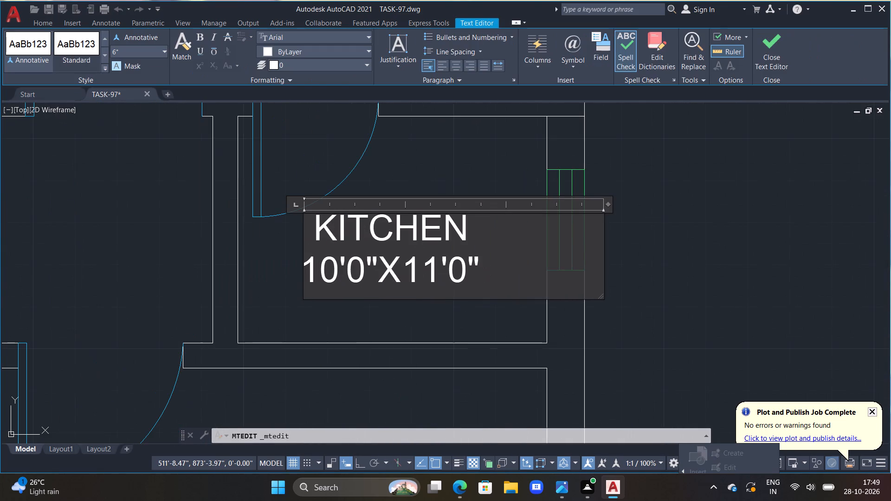
{"action": "left_click", "coordinate": [487, 271]}
{"action": "key", "text": "BackSpace"}
{"action": "key", "text": "BackSpace"}
{"action": "key", "text": "BackSpace"}
{"action": "key", "text": "BackSpace"}
{"action": "key", "text": "BackSpace"}
{"action": "key", "text": "BackSpace"}
{"action": "key", "text": "BackSpace"}
{"action": "key", "text": "BackSpace"}
{"action": "key", "text": "BackSpace"}
{"action": "key", "text": "BackSpace"}
{"action": "key", "text": "BackSpace"}
{"action": "key", "text": "BackSpace"}
{"action": "key", "text": "BackSpace"}
{"action": "key", "text": "BackSpace"}
{"action": "key", "text": "BackSpace"}
{"action": "key", "text": "BackSpace"}
{"action": "key", "text": "BackSpace"}
{"action": "key", "text": "BackSpace"}
{"action": "key", "text": "BackSpace"}
{"action": "key", "text": "BackSpace"}
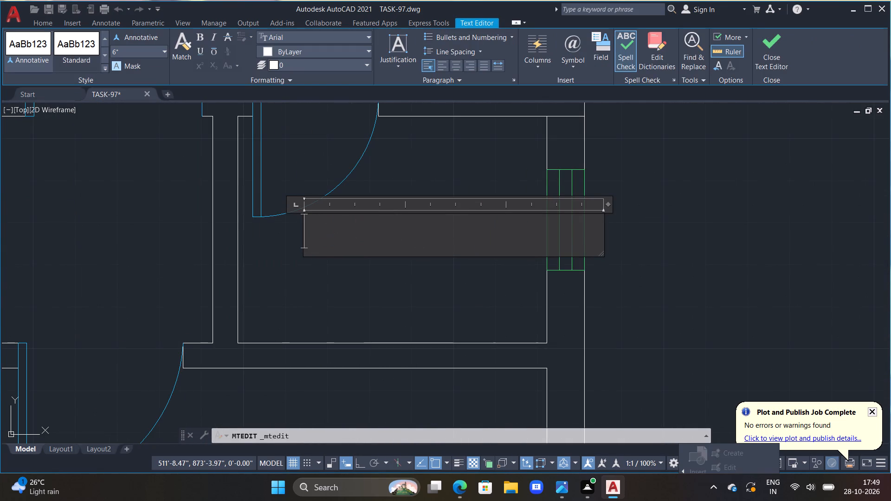
{"action": "key", "text": "space"}
{"action": "type", "text": "TOILET"}
{"action": "key", "text": "Return"}
{"action": "key", "text": "space"}
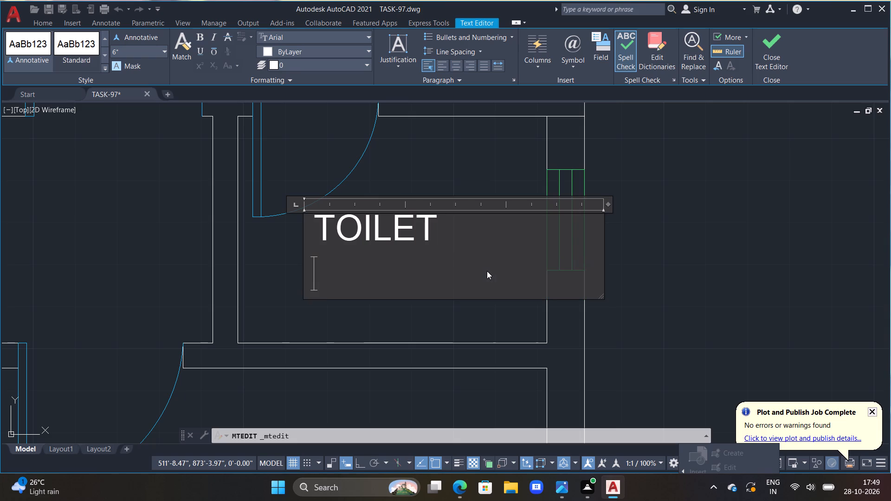
{"action": "type", "text": "6'7.5\"X"}
{"action": "type", "text": "4'6\""}
{"action": "left_click_drag", "start_coordinate": [298, 231], "coordinate": [317, 232]}
{"action": "double_click", "coordinate": [327, 227]}
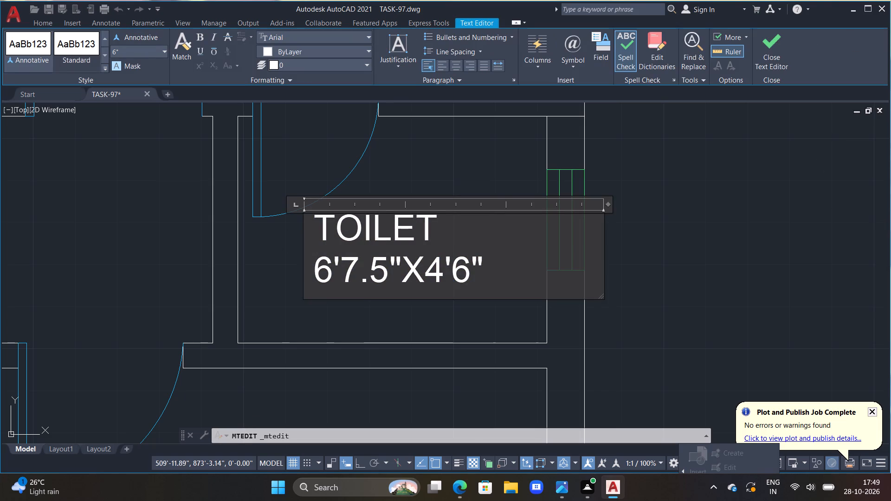
{"action": "left_click", "coordinate": [320, 227]}
{"action": "key", "text": "space"}
{"action": "key", "text": "space"}
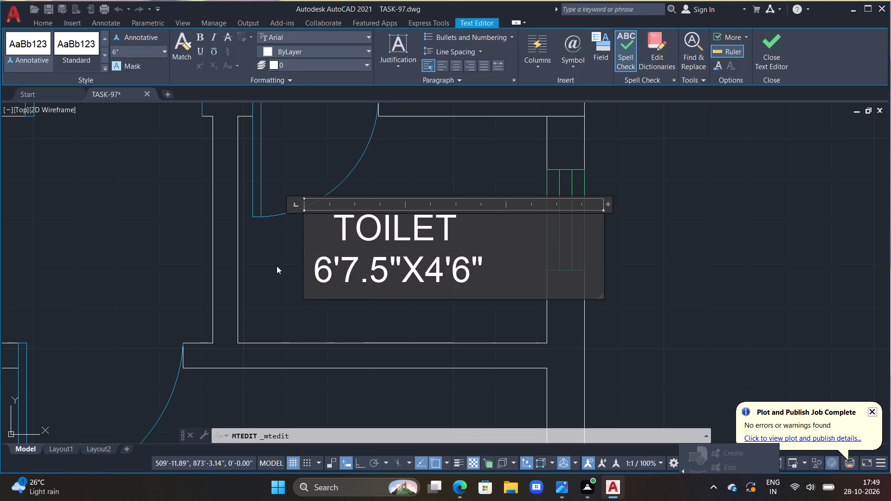
{"action": "left_click", "coordinate": [272, 263]}
Examine the whole floor plan to check the room labels and what is still missing.
{"action": "scroll", "coordinate": [296, 251], "scroll_direction": "down", "scroll_amount": 3}
{"action": "middle_click_drag", "start_coordinate": [295, 180], "coordinate": [373, 403]}
{"action": "scroll", "coordinate": [340, 327], "scroll_direction": "down", "scroll_amount": 2}
{"action": "middle_click_drag", "start_coordinate": [340, 337], "coordinate": [350, 201]}
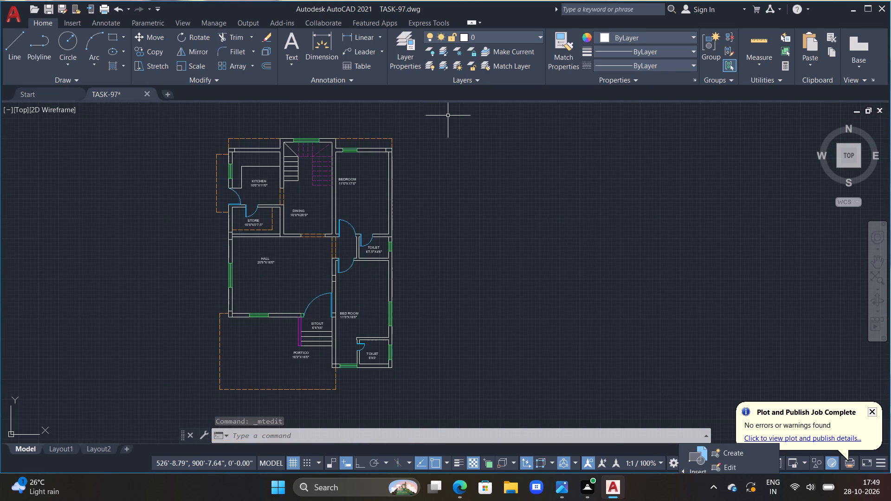
{"action": "scroll", "coordinate": [338, 366], "scroll_direction": "down", "scroll_amount": 1}
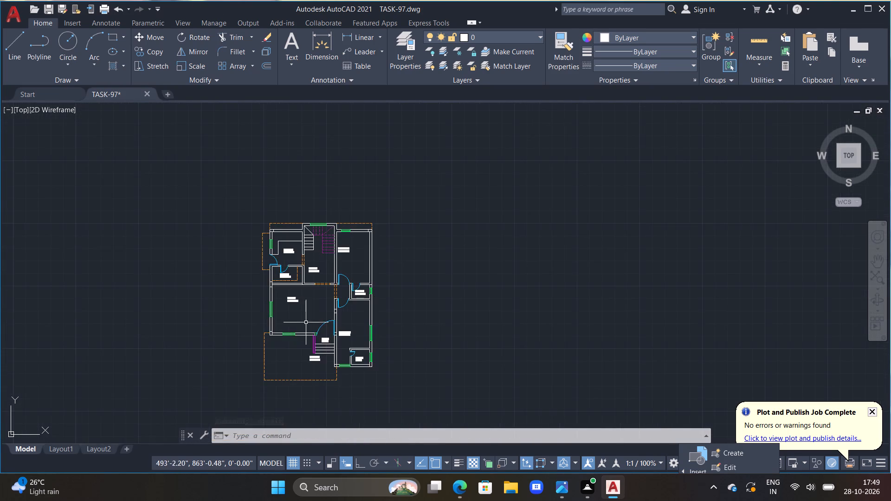
{"action": "middle_click_drag", "start_coordinate": [308, 322], "coordinate": [506, 294]}
{"action": "scroll", "coordinate": [483, 286], "scroll_direction": "up", "scroll_amount": 2}
{"action": "scroll", "coordinate": [558, 281], "scroll_direction": "up", "scroll_amount": 1}
{"action": "middle_click_drag", "start_coordinate": [558, 281], "coordinate": [401, 242]}
{"action": "scroll", "coordinate": [455, 343], "scroll_direction": "down", "scroll_amount": 1}
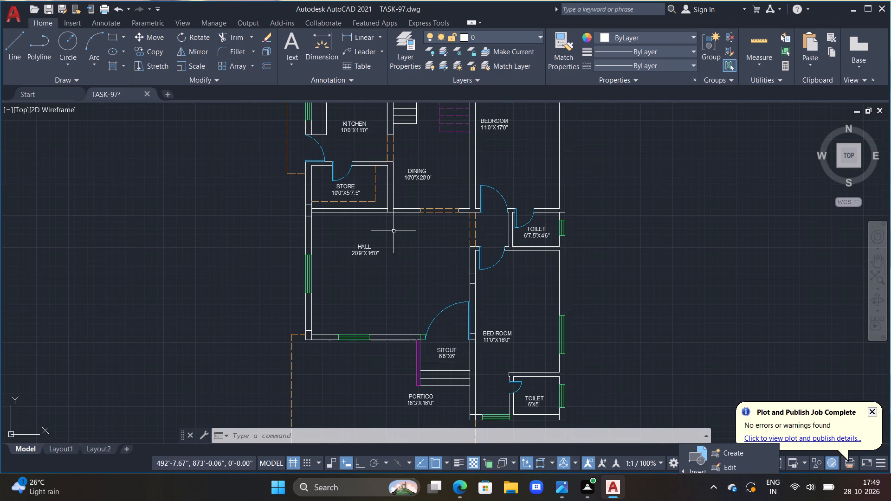
{"action": "middle_click_drag", "start_coordinate": [406, 247], "coordinate": [422, 290]}
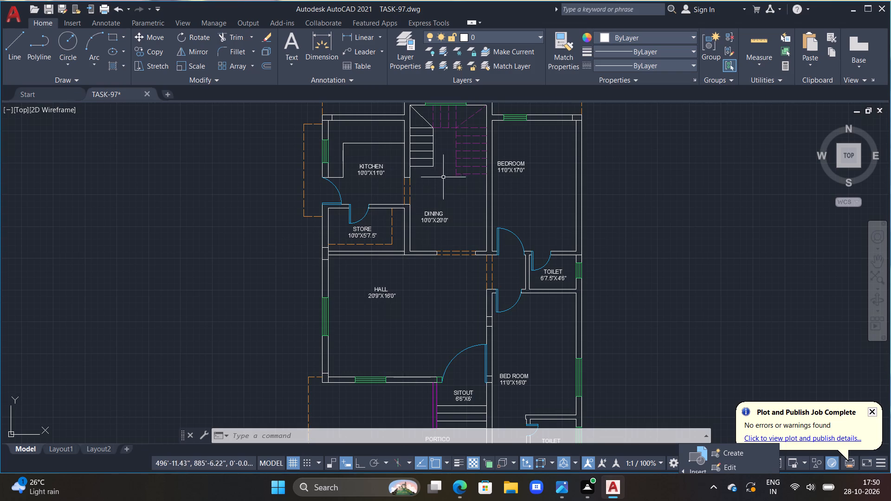
Draw an upward arrow from the midpoint of the bottom stair tread, with a stem about 2'4" long and a triangular head about 4" tall.
{"action": "scroll", "coordinate": [442, 175], "scroll_direction": "up", "scroll_amount": 2}
{"action": "middle_click_drag", "start_coordinate": [407, 166], "coordinate": [536, 316]}
{"action": "scroll", "coordinate": [517, 293], "scroll_direction": "up", "scroll_amount": 1}
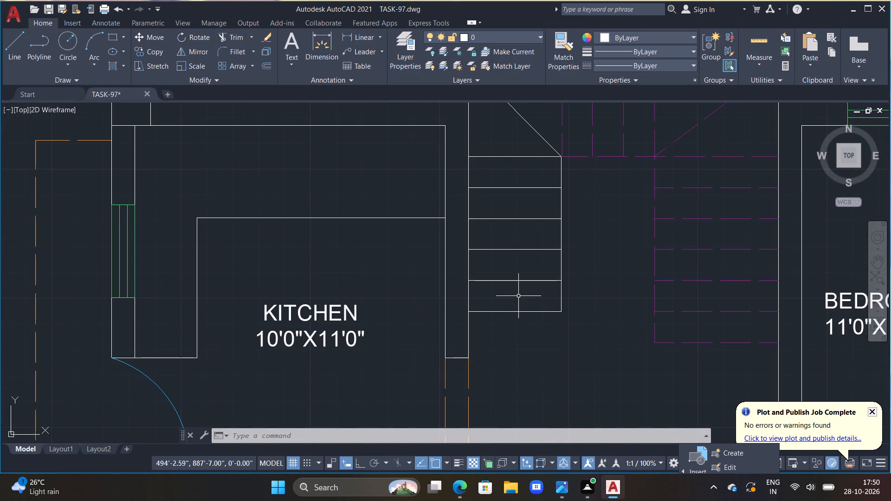
{"action": "type", "text": "L"}
{"action": "key", "text": "space"}
{"action": "left_click_drag", "start_coordinate": [515, 311], "coordinate": [509, 303]}
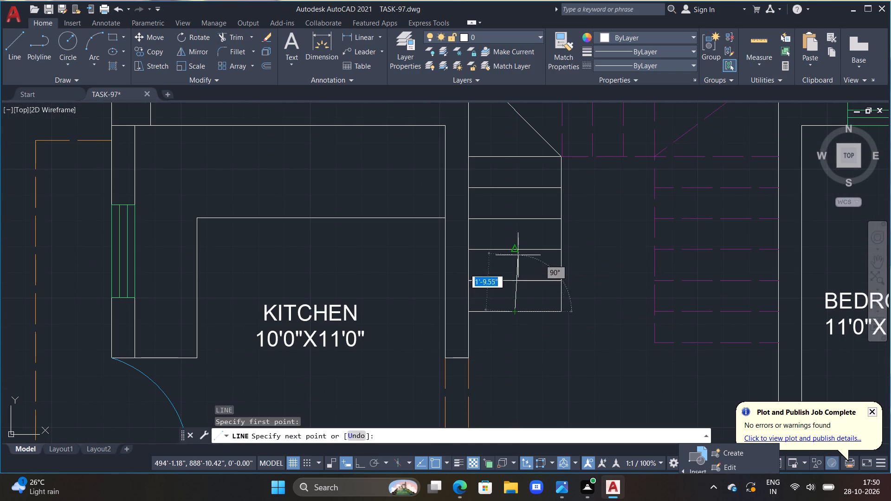
{"action": "key", "text": "F8"}
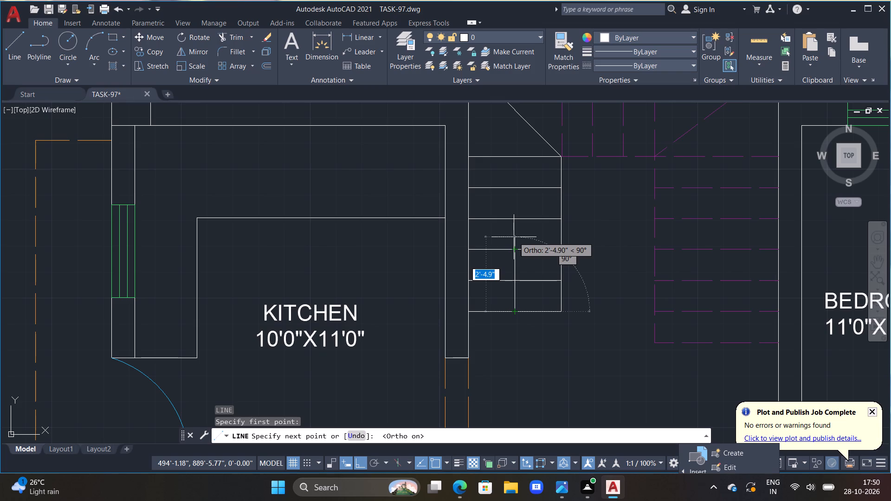
{"action": "scroll", "coordinate": [516, 238], "scroll_direction": "up", "scroll_amount": 3}
{"action": "left_click", "coordinate": [506, 241]}
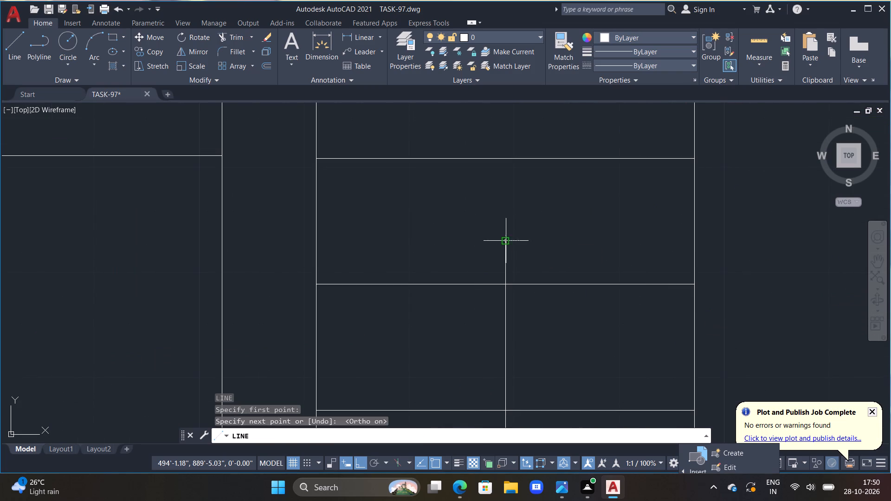
{"action": "left_click", "coordinate": [542, 240]}
{"action": "key", "text": "F8"}
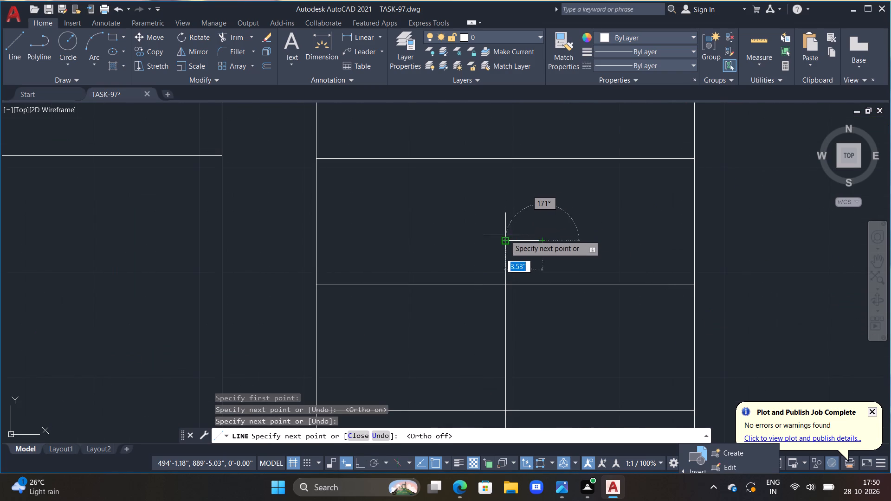
{"action": "left_click", "coordinate": [506, 198]}
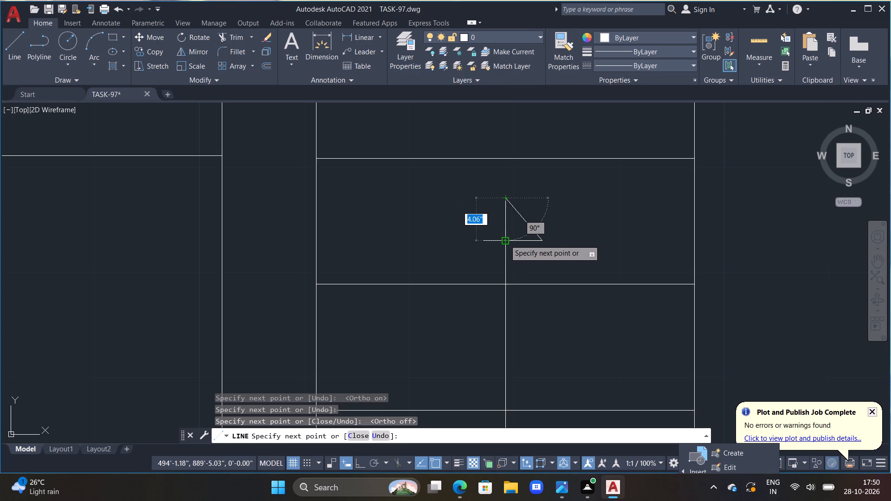
{"action": "left_click", "coordinate": [472, 239]}
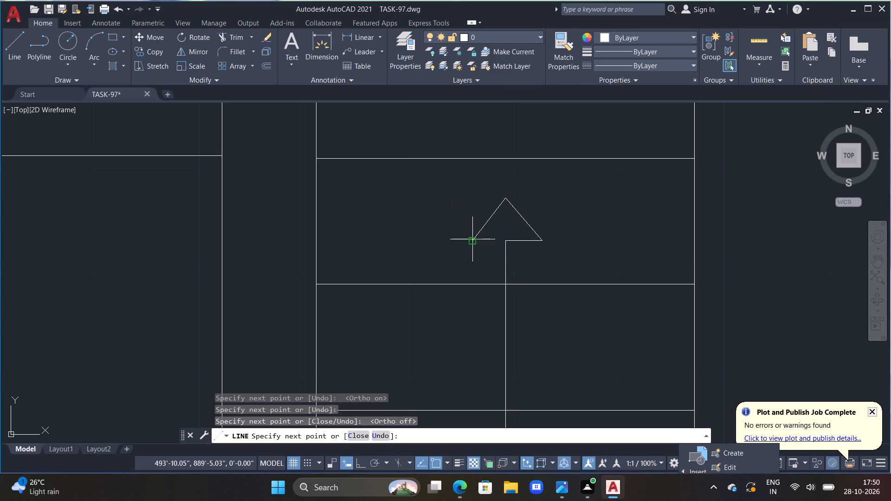
{"action": "left_click", "coordinate": [504, 239]}
{"action": "key", "text": "Escape"}
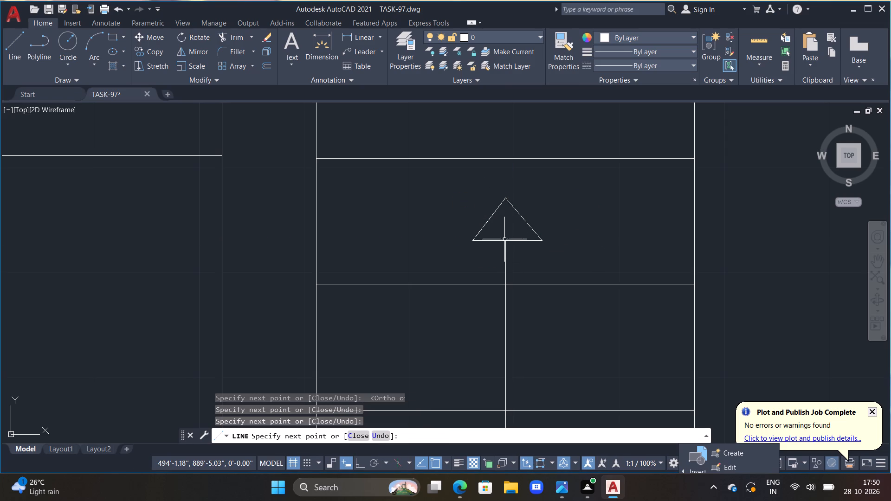
Copy the KITCHEN label to the open area outside the kitchen's window wall and to the foot of the stairs.
{"action": "scroll", "coordinate": [504, 240], "scroll_direction": "down", "scroll_amount": 2}
{"action": "scroll", "coordinate": [539, 284], "scroll_direction": "down", "scroll_amount": 2}
{"action": "scroll", "coordinate": [537, 329], "scroll_direction": "down", "scroll_amount": 1}
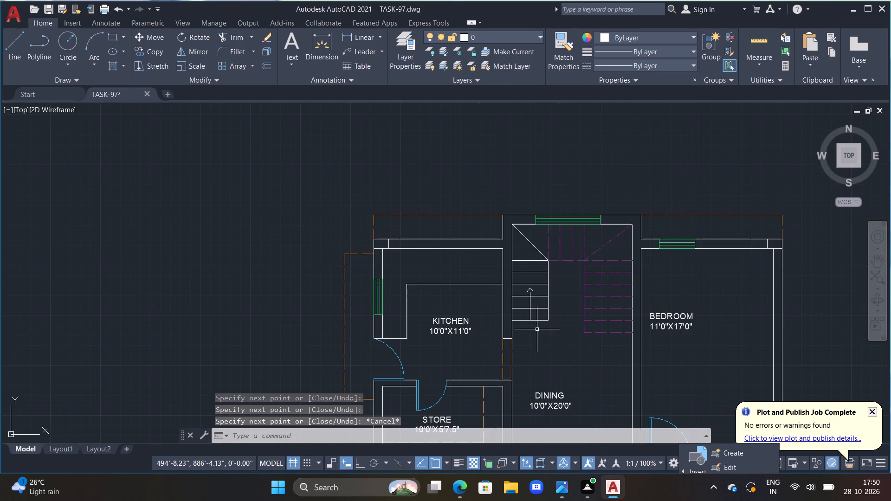
{"action": "middle_click_drag", "start_coordinate": [535, 314], "coordinate": [521, 270]}
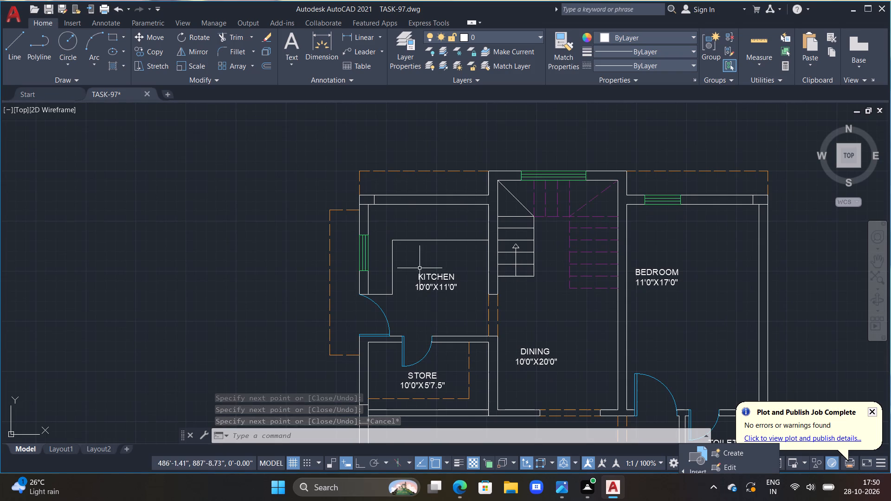
{"action": "left_click", "coordinate": [424, 273]}
{"action": "key", "text": "c"}
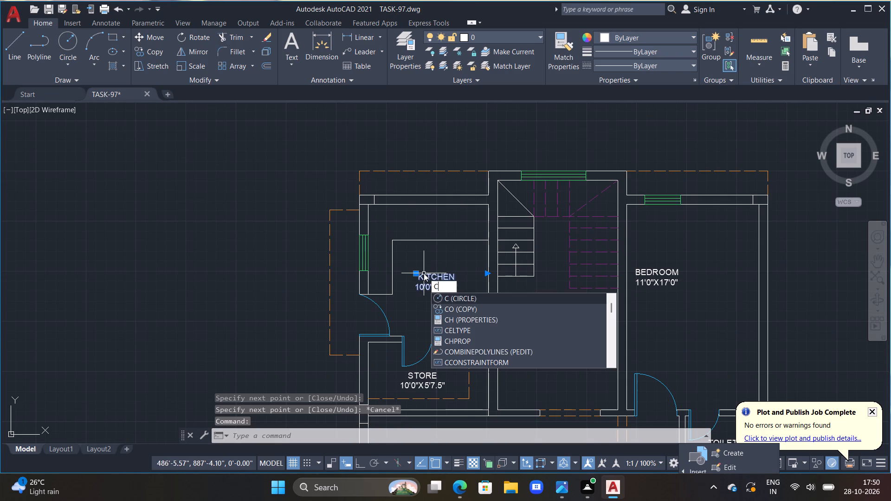
{"action": "type", "text": "O"}
{"action": "key", "text": "space"}
{"action": "left_click_drag", "start_coordinate": [424, 273], "coordinate": [374, 263]}
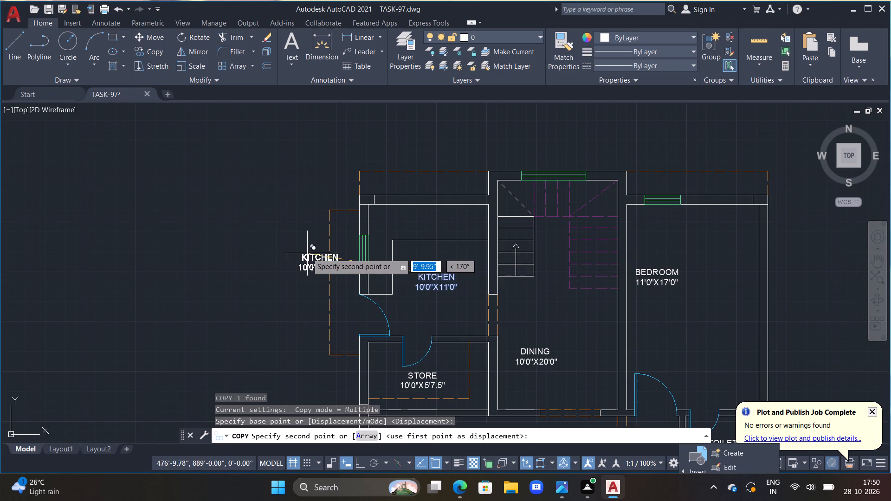
{"action": "left_click", "coordinate": [271, 249]}
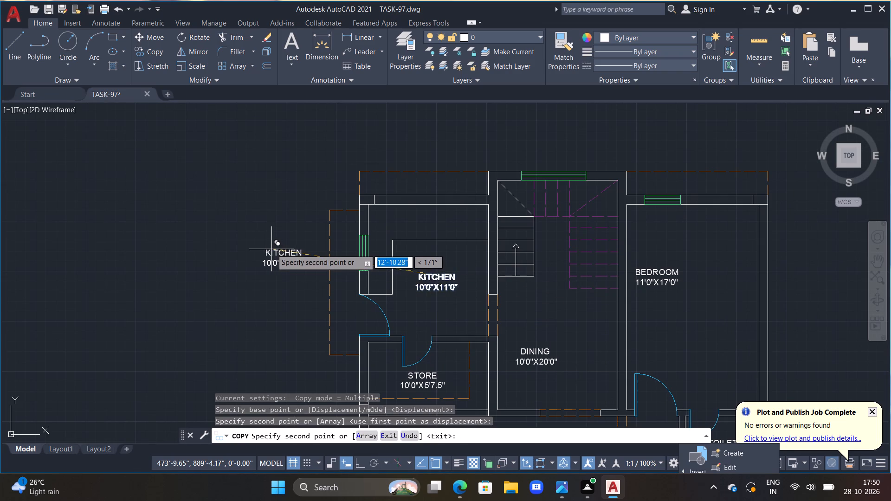
{"action": "left_click", "coordinate": [510, 285]}
{"action": "key", "text": "Escape"}
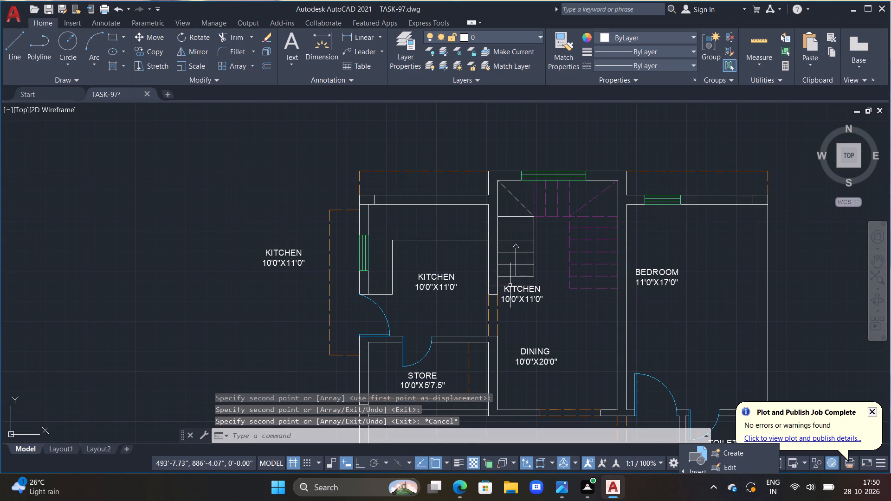
Change the copied kitchen label at the foot of the stairs to UP, indented by four spaces.
{"action": "double_click", "coordinate": [511, 287]}
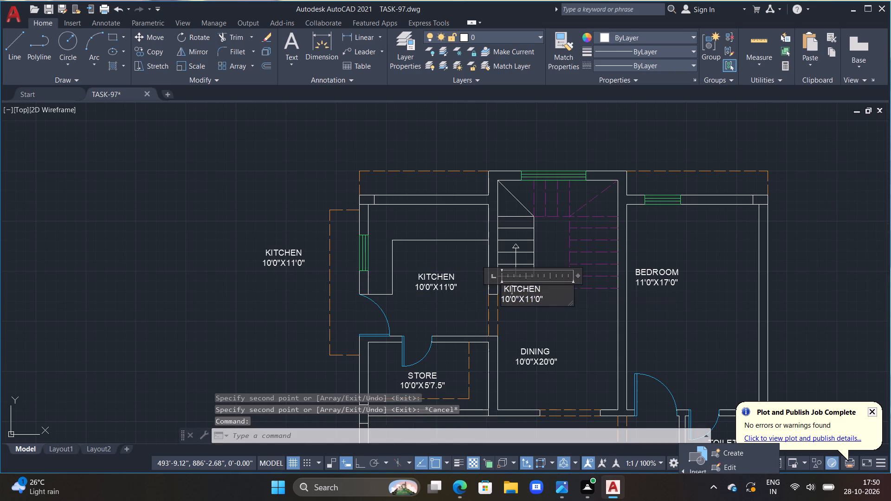
{"action": "scroll", "coordinate": [529, 298], "scroll_direction": "up", "scroll_amount": 1}
{"action": "left_click", "coordinate": [551, 301]}
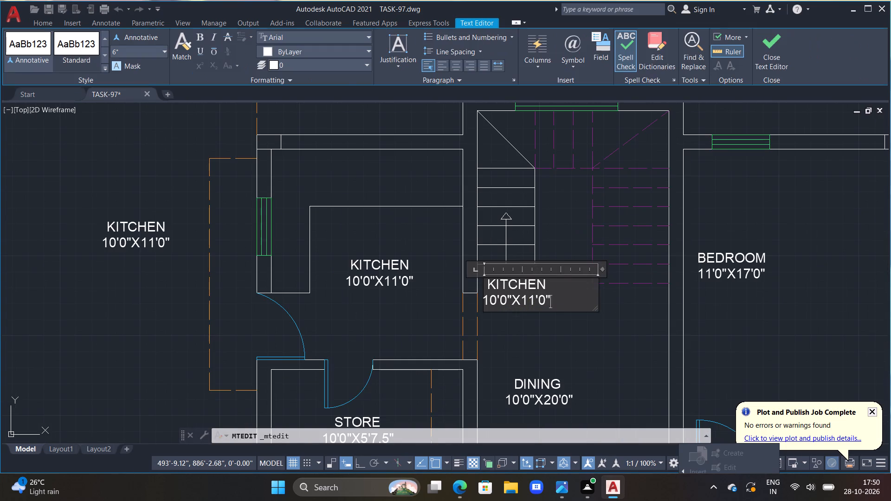
{"action": "key", "text": "BackSpace"}
{"action": "key", "text": "BackSpace"}
{"action": "key", "text": "BackSpace"}
{"action": "key", "text": "BackSpace"}
{"action": "key", "text": "BackSpace"}
{"action": "key", "text": "BackSpace"}
{"action": "key", "text": "BackSpace"}
{"action": "key", "text": "BackSpace"}
{"action": "key", "text": "BackSpace"}
{"action": "key", "text": "BackSpace"}
{"action": "key", "text": "BackSpace"}
{"action": "key", "text": "BackSpace"}
{"action": "key", "text": "BackSpace"}
{"action": "key", "text": "BackSpace"}
{"action": "key", "text": "BackSpace"}
{"action": "key", "text": "BackSpace"}
{"action": "key", "text": "BackSpace"}
{"action": "key", "text": "BackSpace"}
{"action": "key", "text": "BackSpace"}
{"action": "key", "text": "BackSpace"}
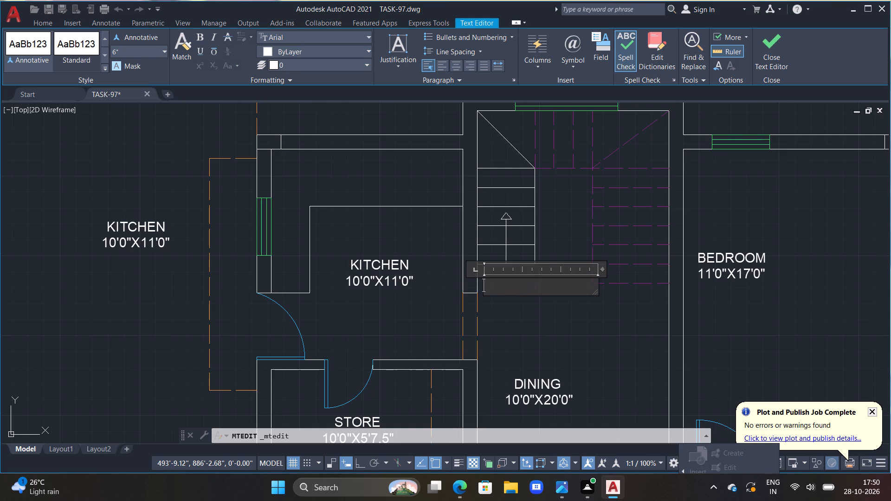
{"action": "key", "text": "space"}
{"action": "key", "text": "space"}
{"action": "key", "text": "space"}
{"action": "key", "text": "space"}
{"action": "type", "text": "UP"}
{"action": "left_click_drag", "start_coordinate": [549, 343], "coordinate": [553, 333]}
{"action": "double_click", "coordinate": [504, 288]}
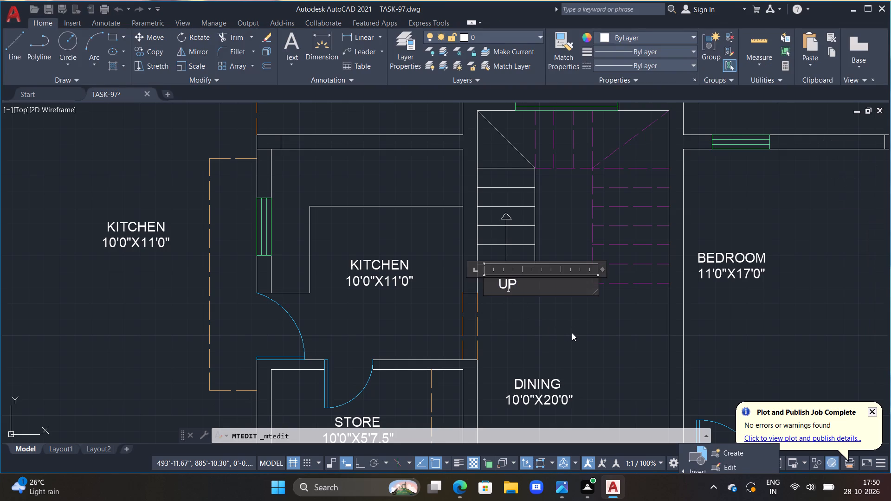
{"action": "key", "text": "Escape"}
Move the UP label about 6" upward, closer to the bottom stair tread under the arrow.
{"action": "left_click_drag", "start_coordinate": [515, 269], "coordinate": [471, 315]}
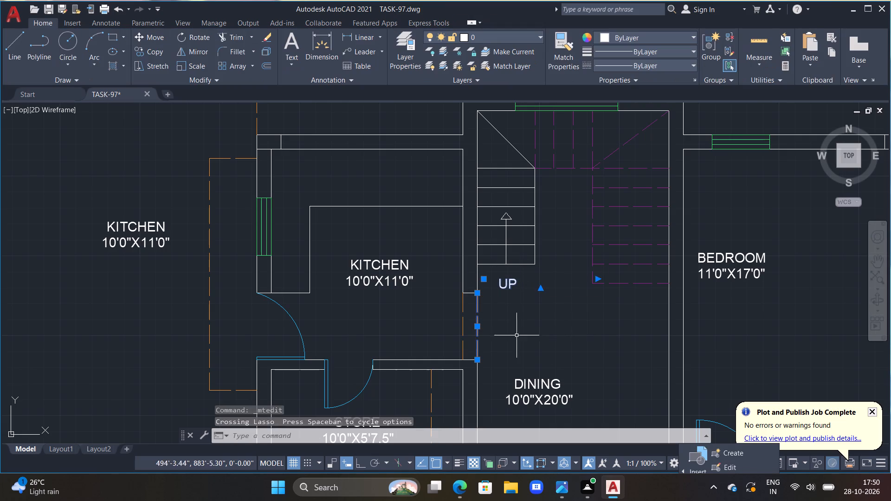
{"action": "key", "text": "Escape"}
{"action": "left_click_drag", "start_coordinate": [519, 271], "coordinate": [480, 319]}
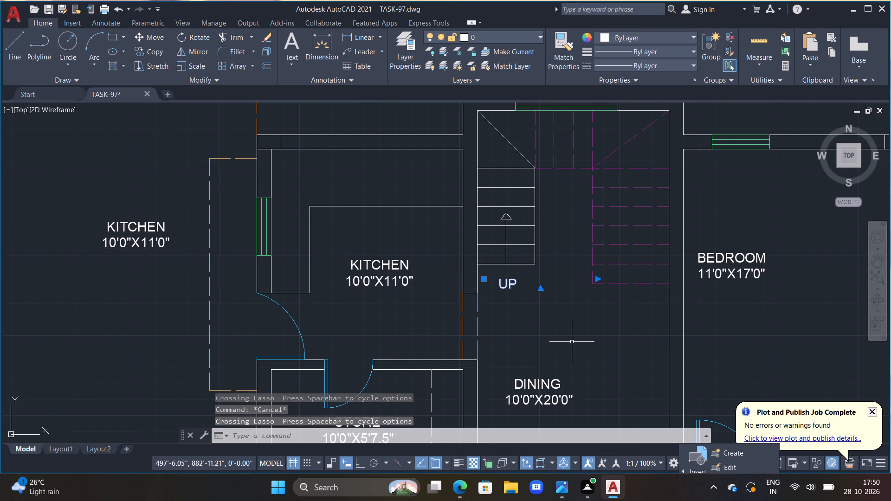
{"action": "type", "text": "M"}
{"action": "key", "text": "space"}
{"action": "left_click", "coordinate": [573, 340]}
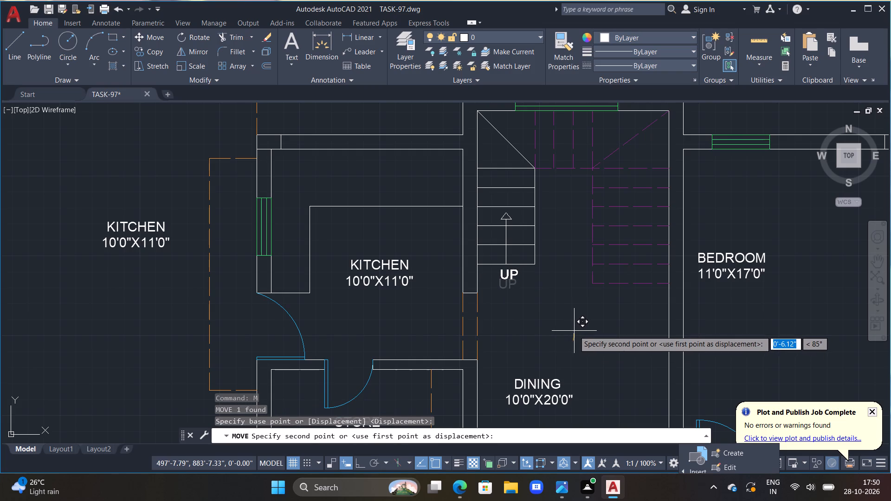
{"action": "left_click", "coordinate": [574, 331]}
{"action": "key", "text": "Escape"}
Replace the text of the copied kitchen label outside the kitchen's window wall with D, indented by one space.
{"action": "scroll", "coordinate": [479, 316], "scroll_direction": "down", "scroll_amount": 1}
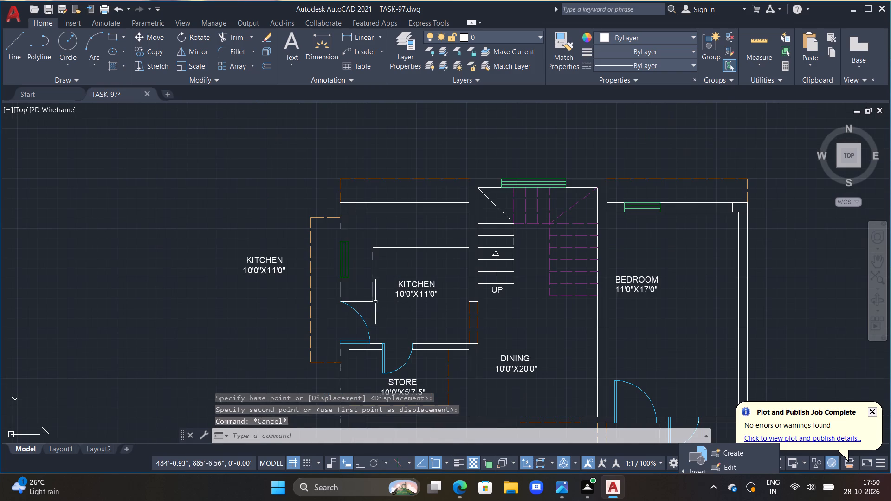
{"action": "middle_click_drag", "start_coordinate": [353, 322], "coordinate": [383, 293]}
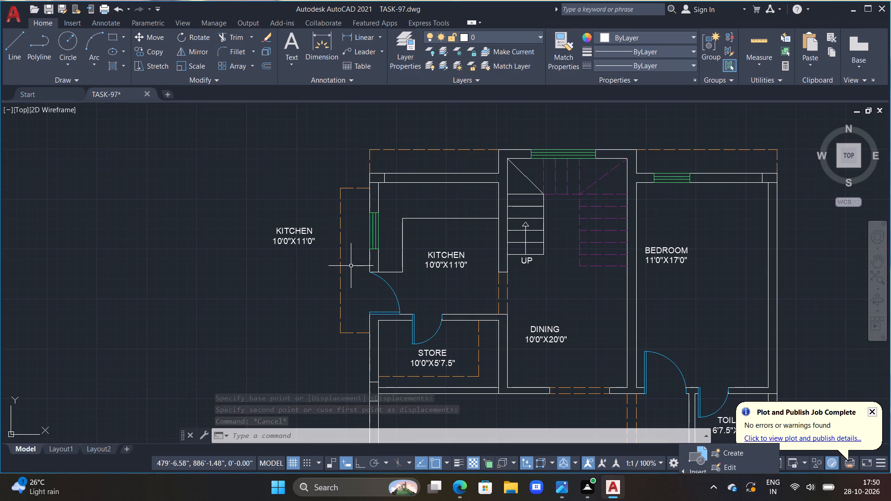
{"action": "double_click", "coordinate": [311, 229]}
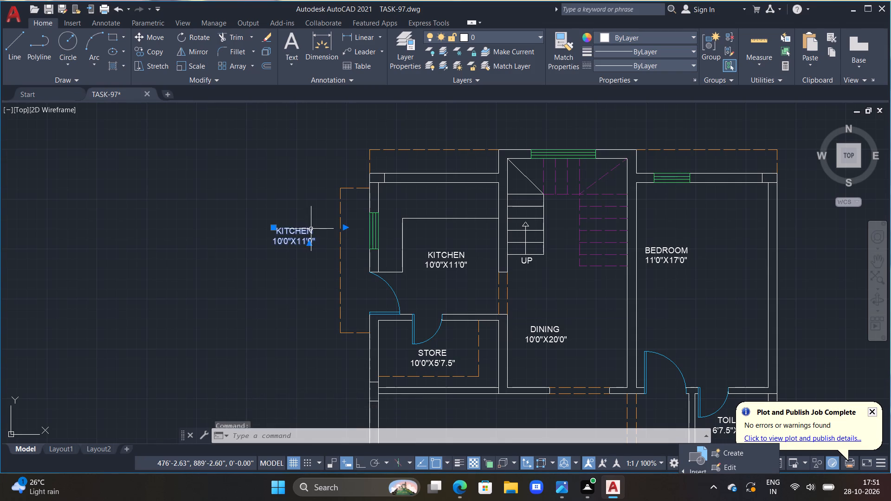
{"action": "scroll", "coordinate": [310, 234], "scroll_direction": "up", "scroll_amount": 1}
{"action": "double_click", "coordinate": [320, 245]}
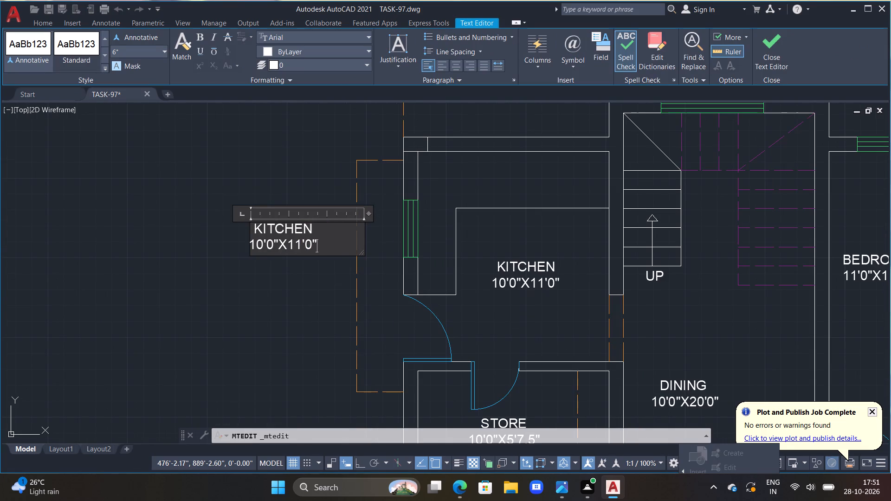
{"action": "key", "text": "BackSpace"}
{"action": "key", "text": "BackSpace"}
{"action": "key", "text": "BackSpace"}
{"action": "key", "text": "BackSpace"}
{"action": "key", "text": "BackSpace"}
{"action": "key", "text": "BackSpace"}
{"action": "key", "text": "BackSpace"}
{"action": "key", "text": "BackSpace"}
{"action": "key", "text": "BackSpace"}
{"action": "key", "text": "BackSpace"}
{"action": "key", "text": "BackSpace"}
{"action": "key", "text": "BackSpace"}
{"action": "key", "text": "BackSpace"}
{"action": "key", "text": "BackSpace"}
{"action": "key", "text": "BackSpace"}
{"action": "key", "text": "BackSpace"}
{"action": "key", "text": "BackSpace"}
{"action": "key", "text": "BackSpace"}
{"action": "key", "text": "BackSpace"}
{"action": "key", "text": "BackSpace"}
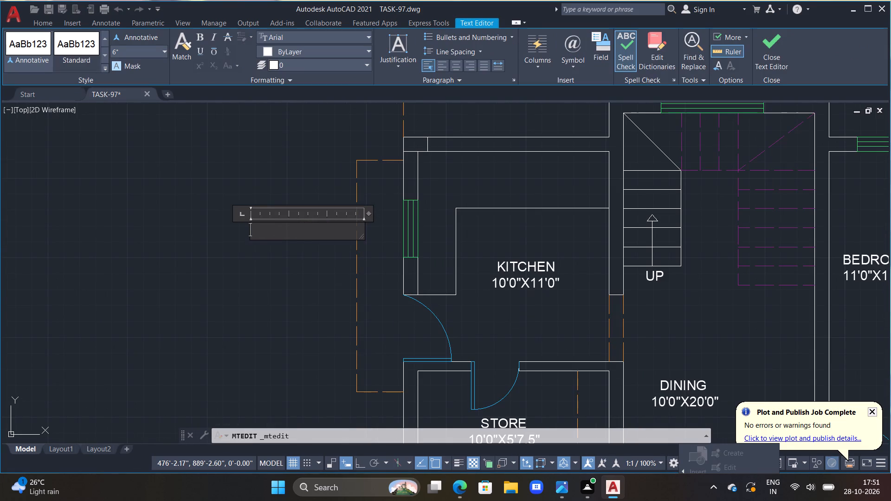
{"action": "key", "text": "space"}
{"action": "key", "text": "d"}
{"action": "left_click", "coordinate": [271, 259]}
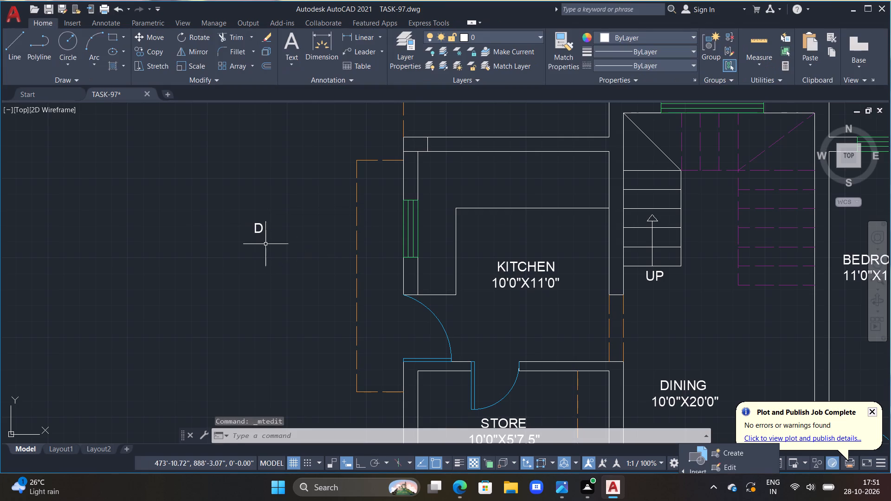
Copy the D label twice in the open area outside the kitchen, once beside it and once below it.
{"action": "left_click", "coordinate": [261, 229]}
{"action": "key", "text": "c"}
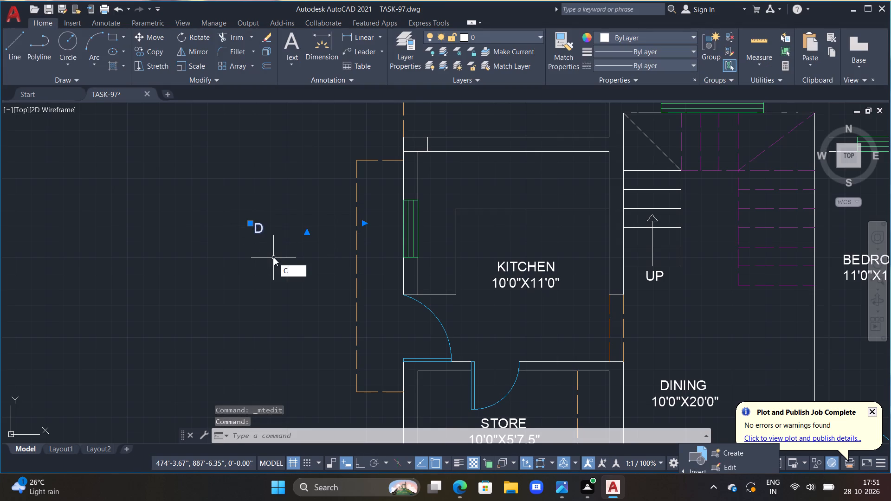
{"action": "type", "text": "O"}
{"action": "key", "text": "space"}
{"action": "left_click_drag", "start_coordinate": [275, 258], "coordinate": [284, 260]}
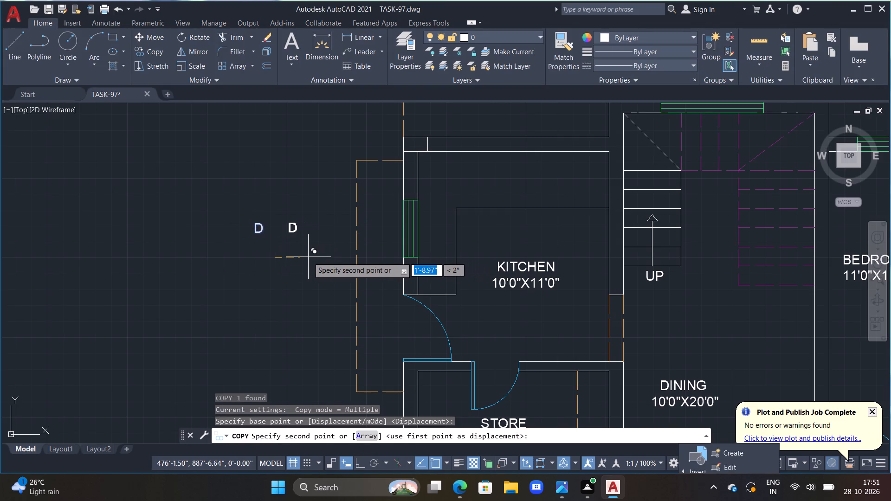
{"action": "left_click", "coordinate": [308, 257]}
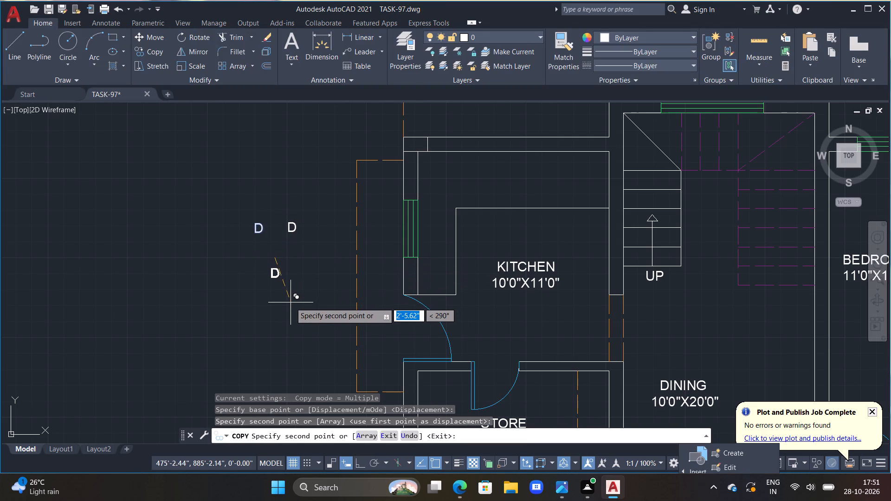
{"action": "left_click", "coordinate": [291, 301]}
{"action": "key", "text": "Escape"}
{"action": "key", "text": "Escape"}
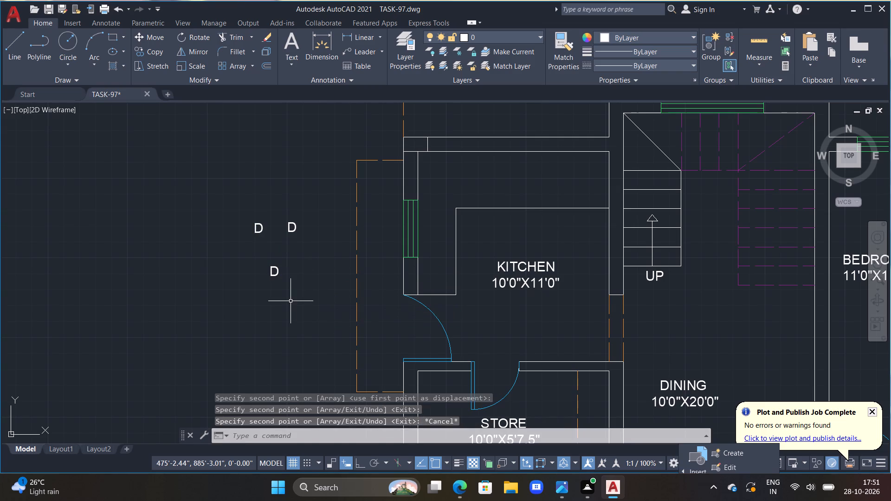
Change the copy beside the D label to D1 and the copy below it to W1.
{"action": "double_click", "coordinate": [294, 225]}
{"action": "key", "text": "1"}
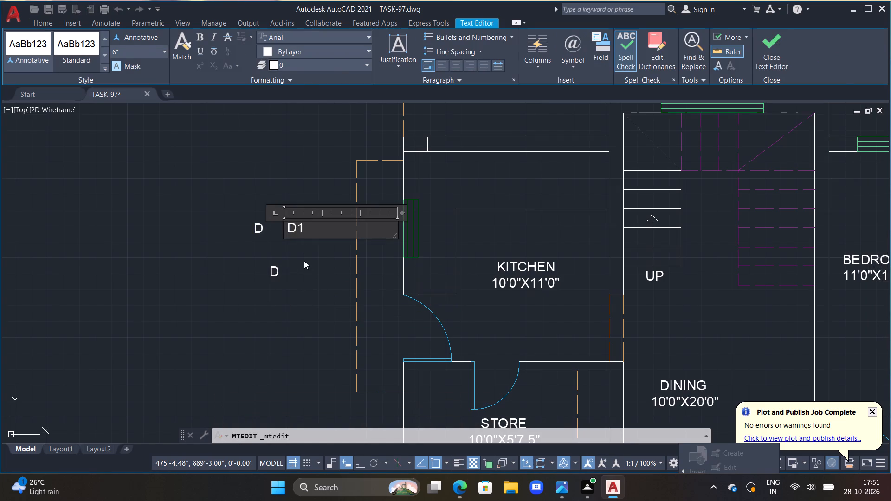
{"action": "left_click", "coordinate": [304, 261]}
{"action": "double_click", "coordinate": [275, 269]}
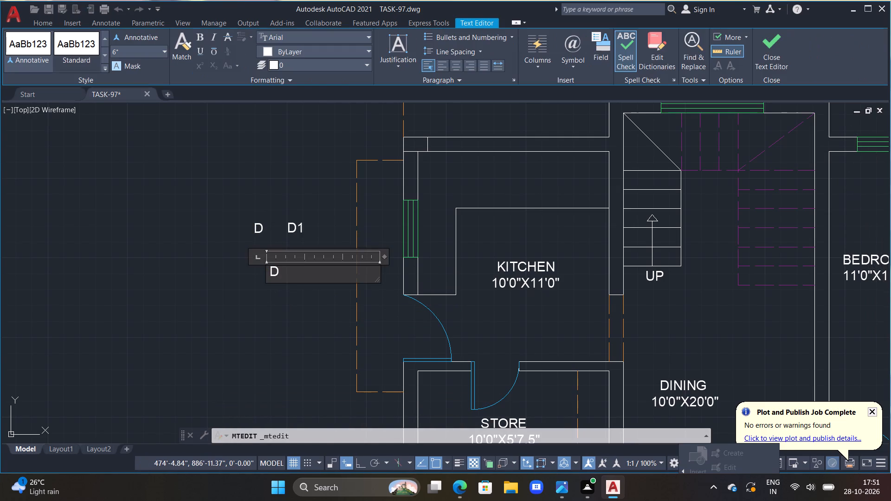
{"action": "key", "text": "BackSpace"}
{"action": "type", "text": "W1"}
{"action": "left_click", "coordinate": [315, 352]}
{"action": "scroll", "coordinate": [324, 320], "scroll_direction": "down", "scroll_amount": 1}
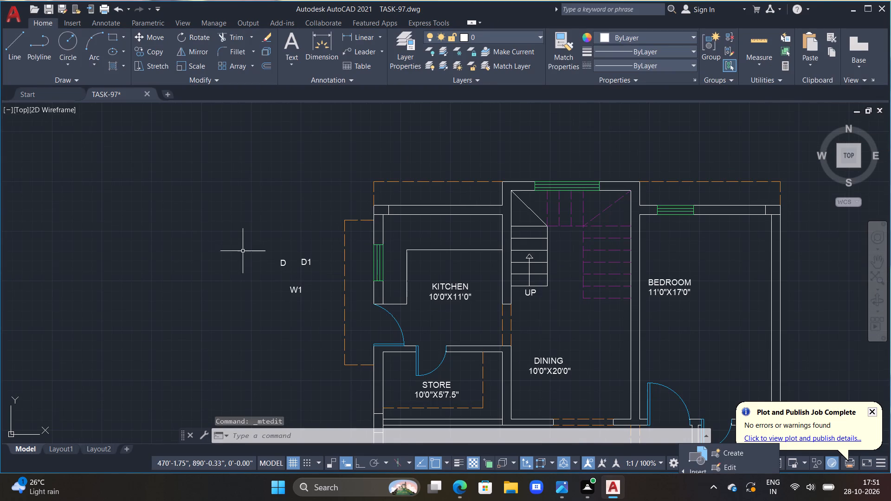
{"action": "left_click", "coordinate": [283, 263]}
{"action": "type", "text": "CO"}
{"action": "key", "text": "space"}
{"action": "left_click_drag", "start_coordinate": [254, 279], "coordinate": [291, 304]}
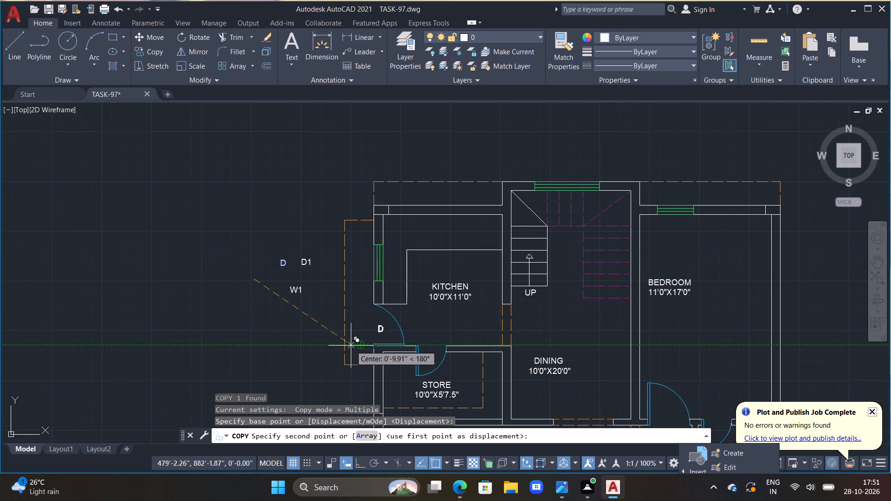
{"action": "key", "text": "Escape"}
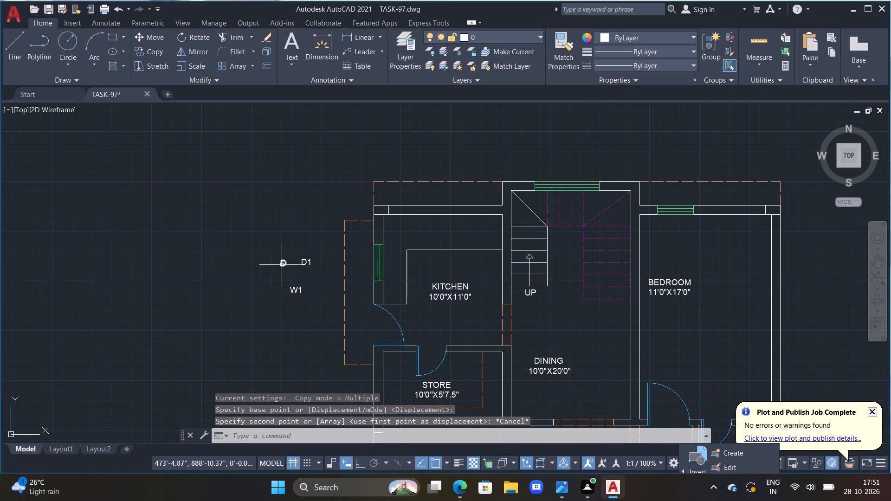
Copy the D label to the kitchen's outer door and to the store door.
{"action": "scroll", "coordinate": [282, 262], "scroll_direction": "up", "scroll_amount": 1}
{"action": "left_click_drag", "start_coordinate": [289, 245], "coordinate": [245, 305]}
{"action": "left_click", "coordinate": [246, 301]}
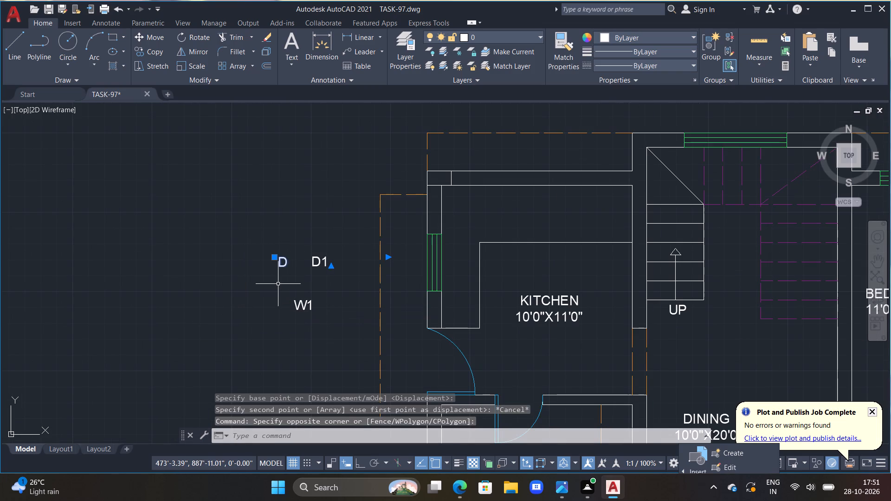
{"action": "type", "text": "CO"}
{"action": "key", "text": "space"}
{"action": "left_click_drag", "start_coordinate": [278, 284], "coordinate": [315, 331]}
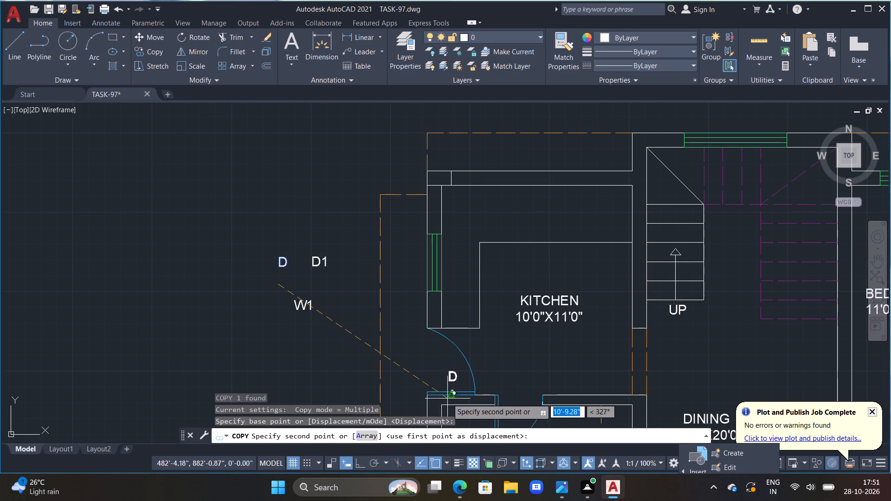
{"action": "left_click", "coordinate": [434, 389]}
{"action": "scroll", "coordinate": [485, 361], "scroll_direction": "down", "scroll_amount": 1}
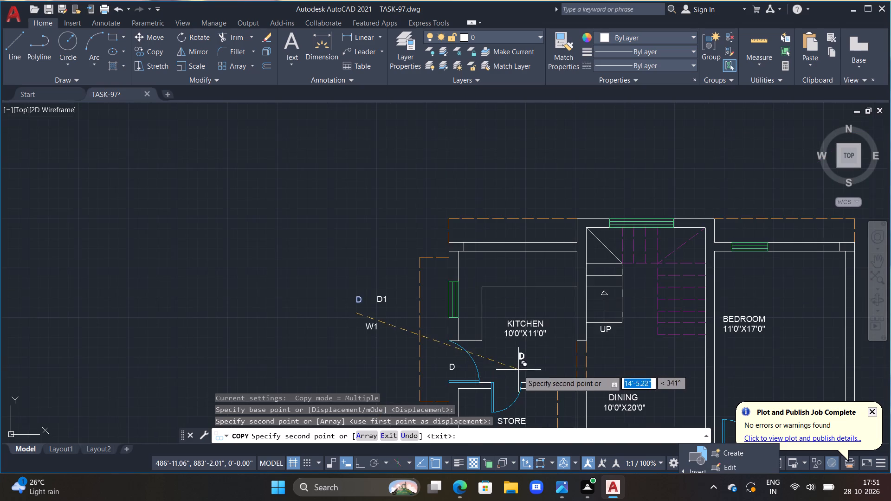
{"action": "scroll", "coordinate": [519, 373], "scroll_direction": "down", "scroll_amount": 1}
{"action": "middle_click_drag", "start_coordinate": [519, 374], "coordinate": [491, 289]}
{"action": "scroll", "coordinate": [478, 302], "scroll_direction": "up", "scroll_amount": 2}
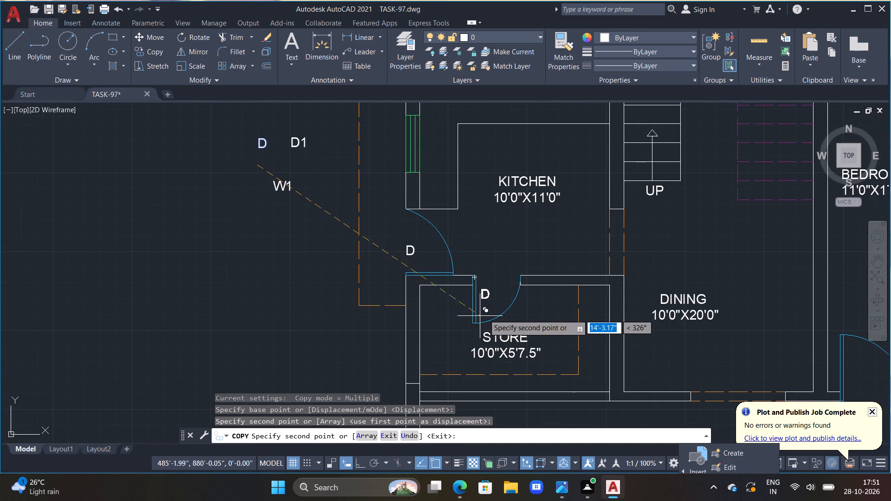
{"action": "left_click", "coordinate": [489, 313]}
Place further D copies at the doors of the 11'0"X17'0" bedroom, the 11'0"X16'0" bedroom and the 6'7.5"X4'6" toilet.
{"action": "scroll", "coordinate": [529, 335], "scroll_direction": "down", "scroll_amount": 2}
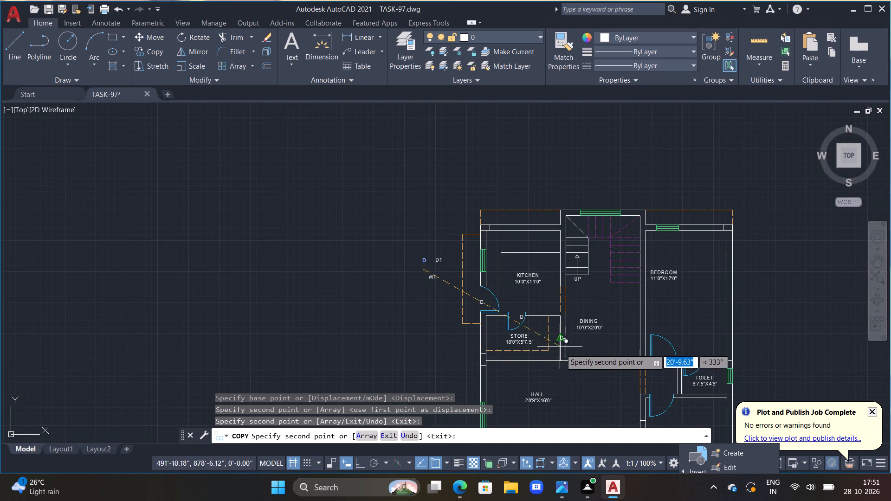
{"action": "middle_click_drag", "start_coordinate": [570, 364], "coordinate": [541, 227]}
{"action": "scroll", "coordinate": [603, 233], "scroll_direction": "up", "scroll_amount": 2}
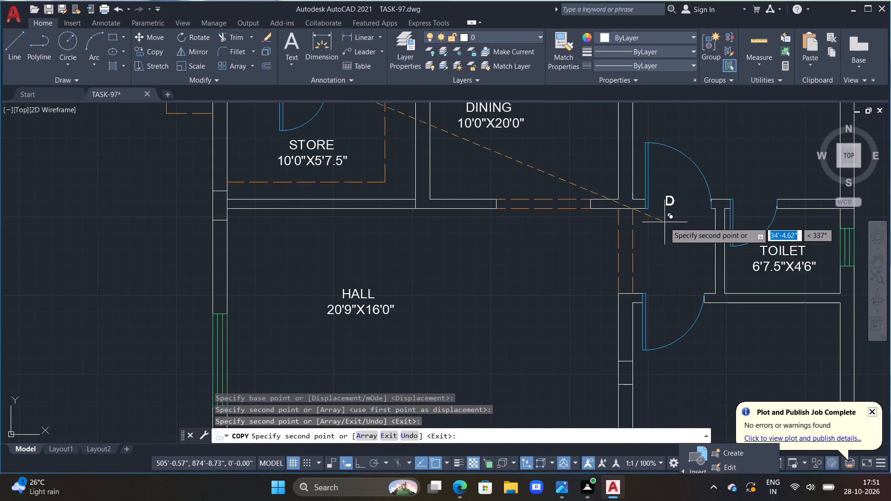
{"action": "left_click", "coordinate": [667, 208]}
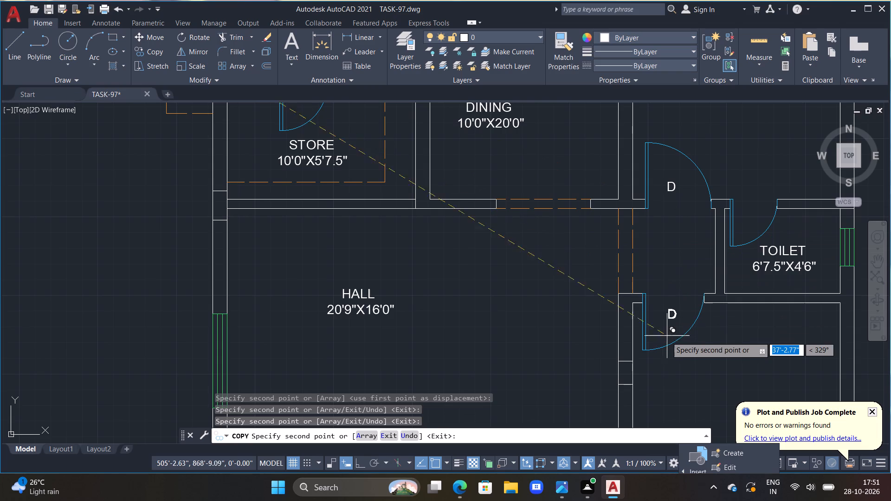
{"action": "left_click", "coordinate": [662, 343]}
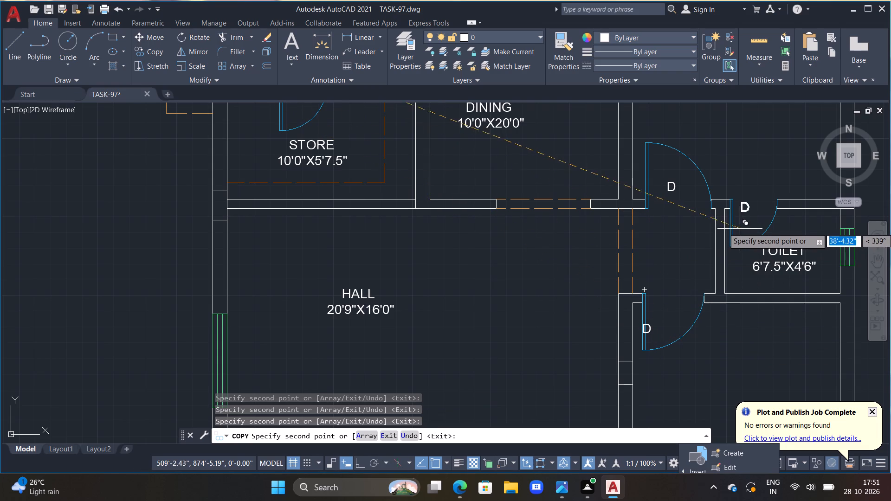
{"action": "double_click", "coordinate": [749, 228]}
Place D copies at the main door by the sitout and at the 6'X5' toilet door, finishing the copying.
{"action": "scroll", "coordinate": [581, 288], "scroll_direction": "down", "scroll_amount": 1}
{"action": "middle_click_drag", "start_coordinate": [542, 311], "coordinate": [532, 156]}
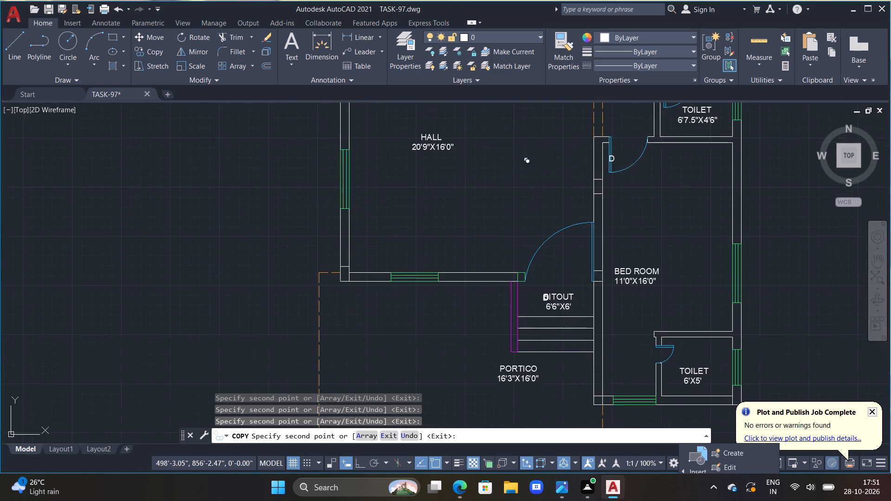
{"action": "left_click", "coordinate": [559, 279]}
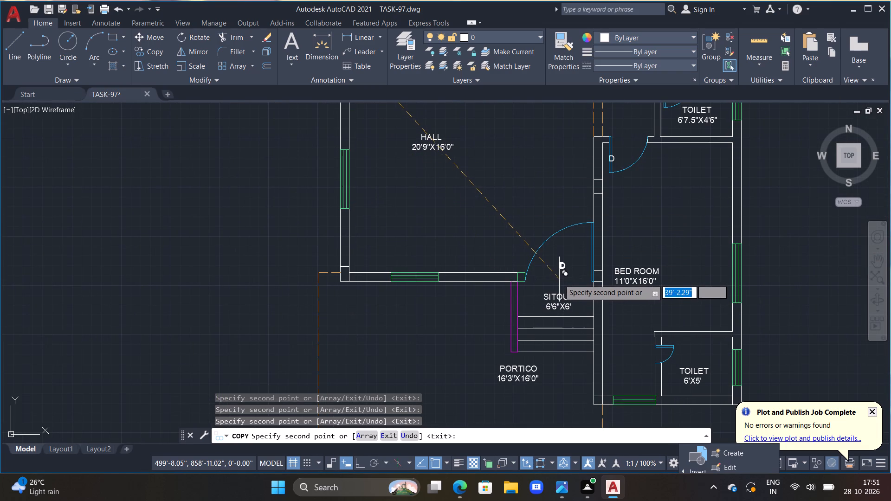
{"action": "scroll", "coordinate": [654, 366], "scroll_direction": "up", "scroll_amount": 2}
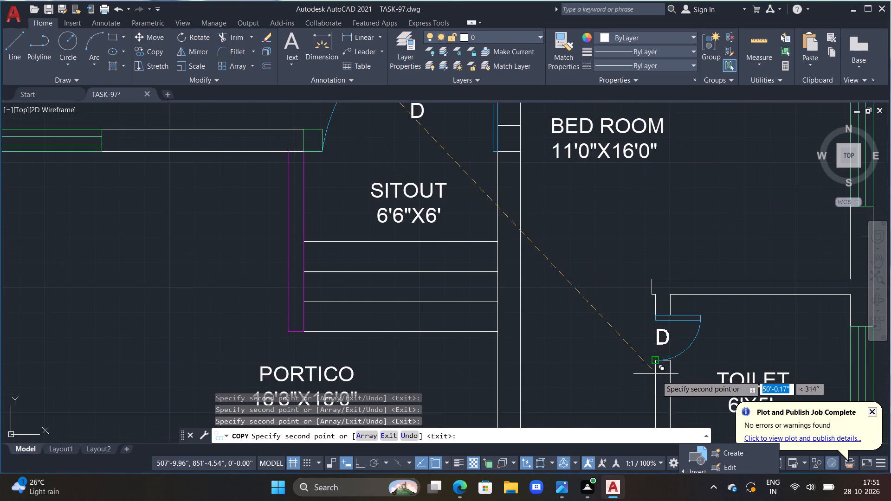
{"action": "scroll", "coordinate": [658, 385], "scroll_direction": "up", "scroll_amount": 1}
{"action": "left_click", "coordinate": [661, 371]}
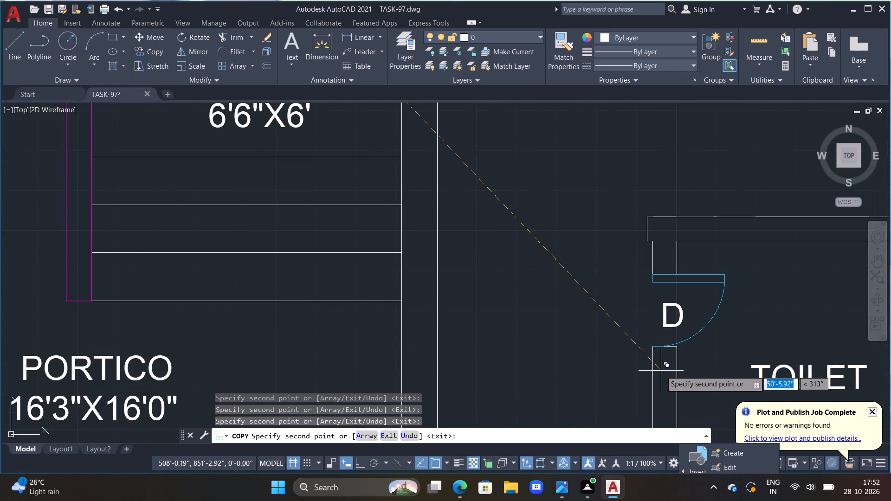
{"action": "key", "text": "Escape"}
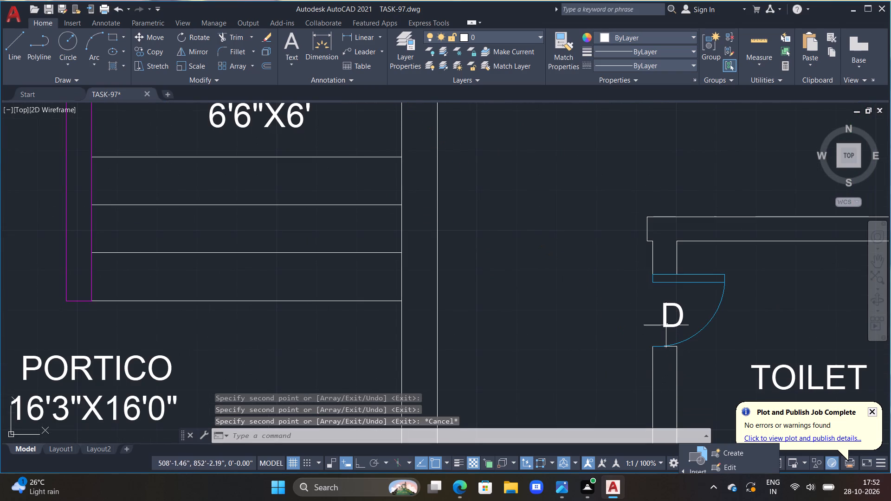
Change the door label at the 6'X5' toilet to D1.
{"action": "double_click", "coordinate": [666, 325]}
{"action": "left_click", "coordinate": [688, 315]}
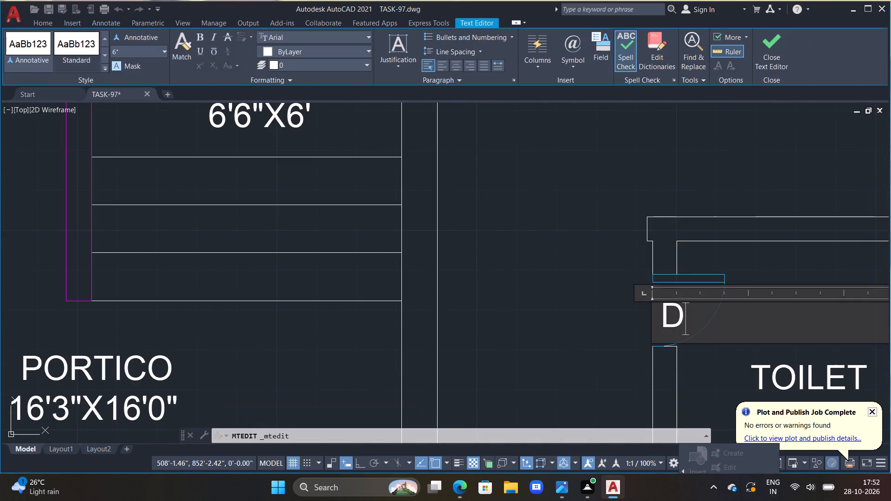
{"action": "key", "text": "1"}
{"action": "double_click", "coordinate": [607, 331]}
{"action": "scroll", "coordinate": [605, 276], "scroll_direction": "down", "scroll_amount": 4}
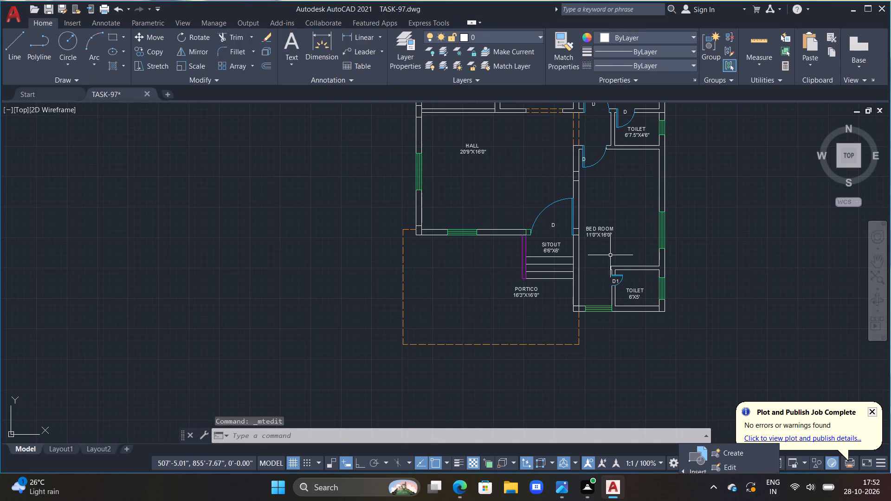
Change the door label at the main door by the sitout to MD.
{"action": "scroll", "coordinate": [572, 230], "scroll_direction": "up", "scroll_amount": 2}
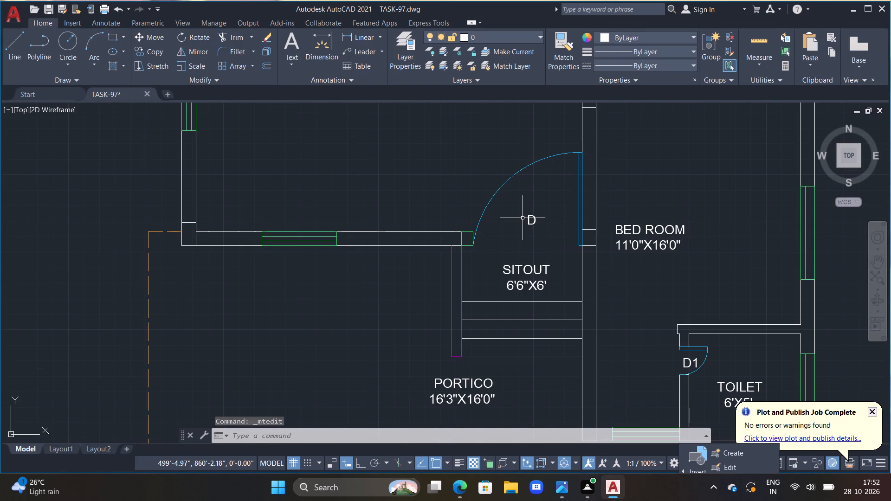
{"action": "double_click", "coordinate": [530, 220]}
{"action": "key", "text": "m"}
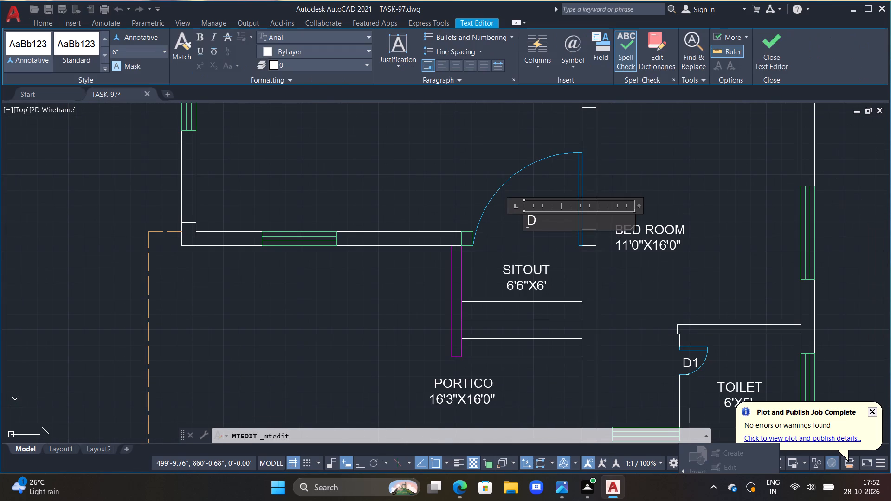
{"action": "left_click", "coordinate": [520, 233]}
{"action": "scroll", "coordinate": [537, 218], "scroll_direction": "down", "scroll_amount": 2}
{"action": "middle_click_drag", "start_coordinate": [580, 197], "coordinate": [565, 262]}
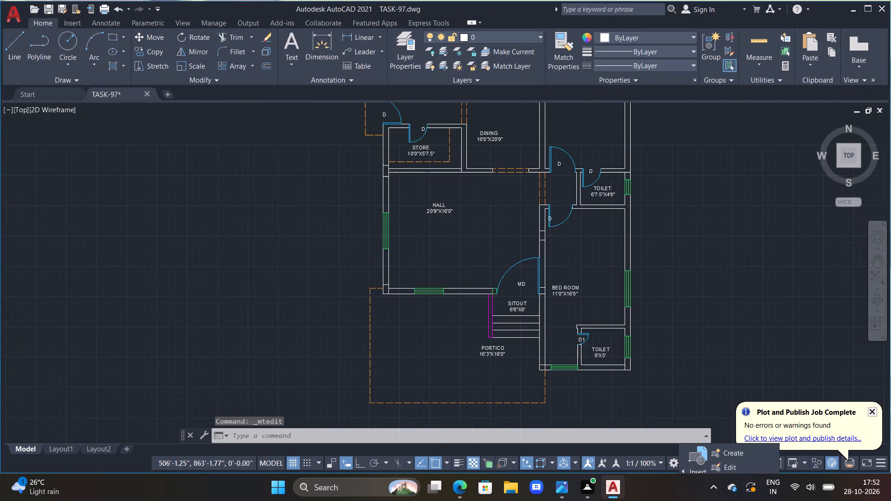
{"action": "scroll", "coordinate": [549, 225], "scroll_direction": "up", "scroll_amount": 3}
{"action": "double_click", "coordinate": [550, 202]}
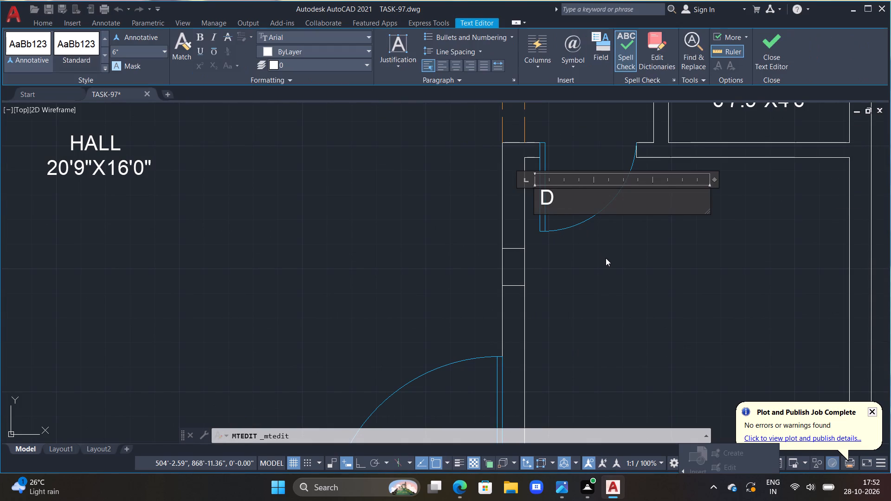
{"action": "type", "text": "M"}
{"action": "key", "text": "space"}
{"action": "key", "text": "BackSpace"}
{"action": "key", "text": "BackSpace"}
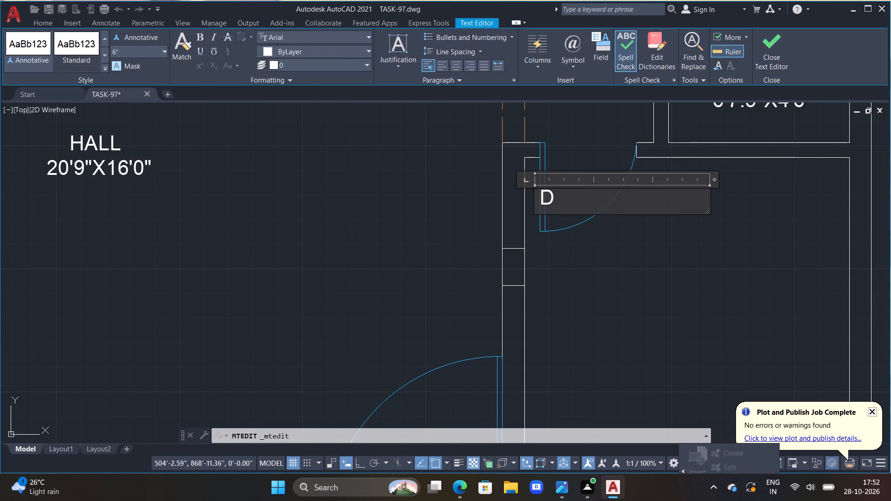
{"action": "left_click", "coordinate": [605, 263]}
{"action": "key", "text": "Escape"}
Move the D label of the 11'0"X16'0" bedroom door off the door leaf and into the door swing.
{"action": "left_click_drag", "start_coordinate": [562, 193], "coordinate": [555, 193]}
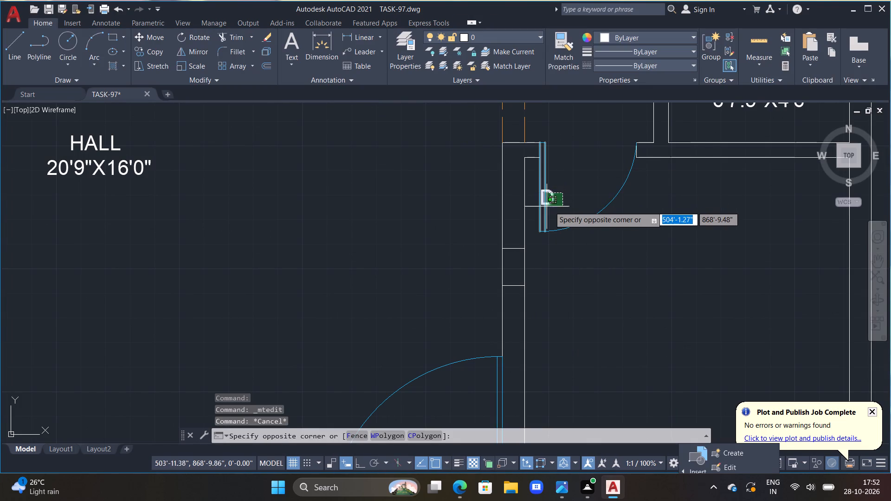
{"action": "left_click", "coordinate": [548, 207]}
{"action": "type", "text": "M"}
{"action": "key", "text": "space"}
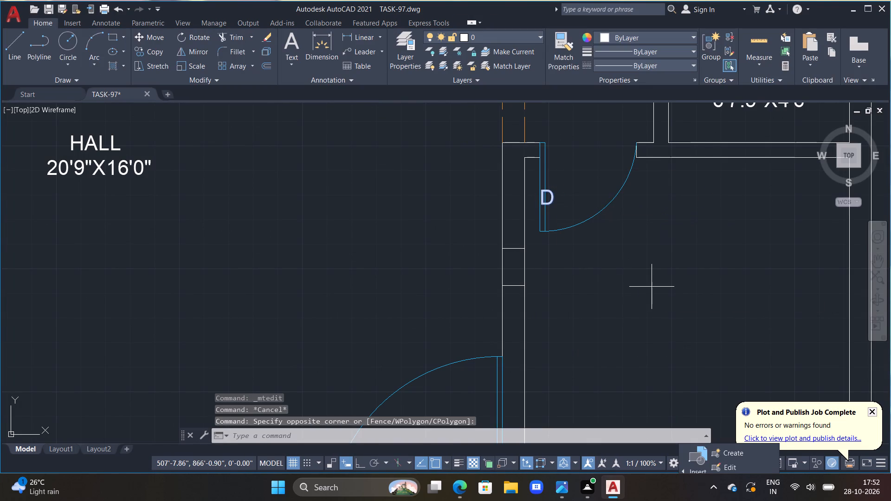
{"action": "double_click", "coordinate": [652, 287]}
{"action": "left_click", "coordinate": [683, 263]}
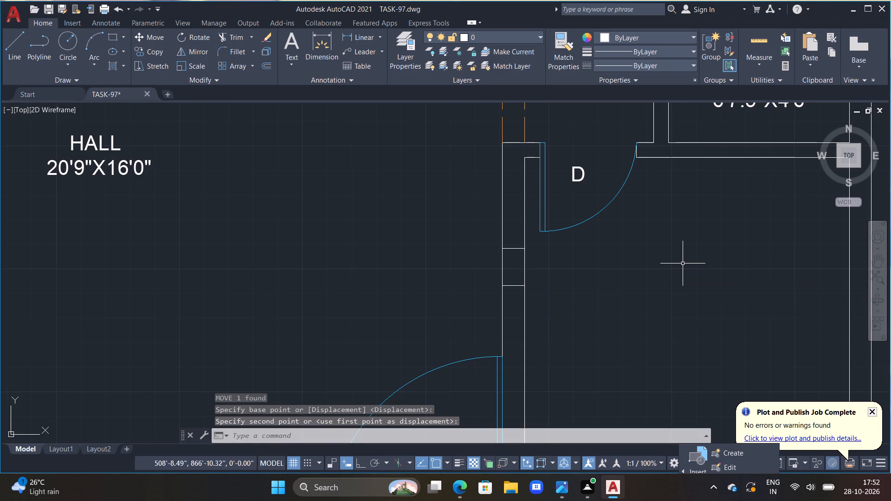
{"action": "key", "text": "Escape"}
Change the door label at the 6'7.5"X4'6" toilet to D1.
{"action": "scroll", "coordinate": [663, 269], "scroll_direction": "down", "scroll_amount": 3}
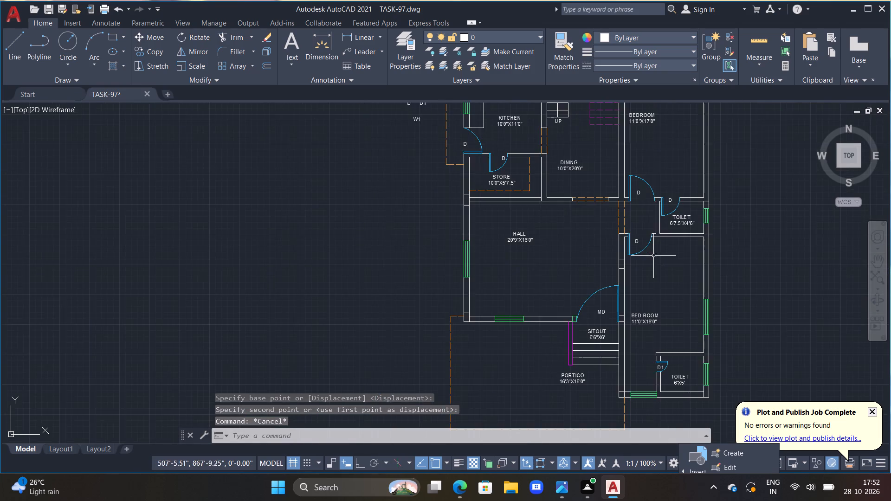
{"action": "scroll", "coordinate": [644, 223], "scroll_direction": "up", "scroll_amount": 2}
{"action": "middle_click_drag", "start_coordinate": [657, 221], "coordinate": [554, 256]}
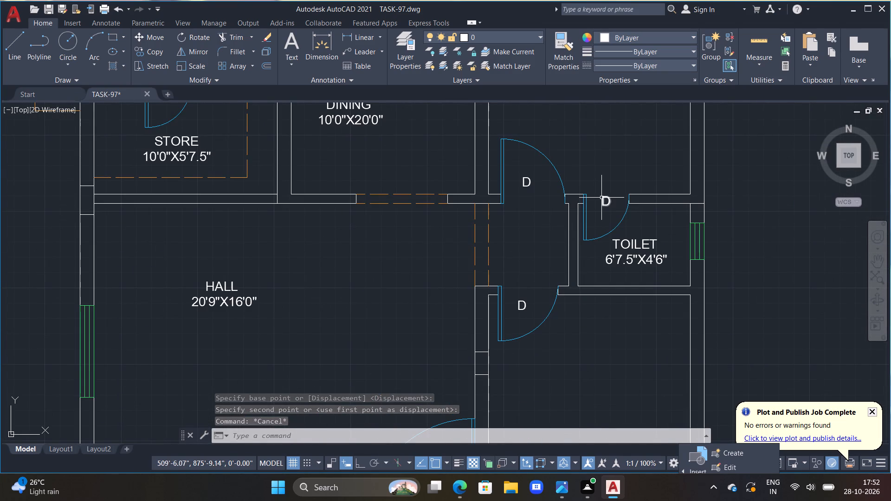
{"action": "double_click", "coordinate": [607, 201]}
{"action": "scroll", "coordinate": [607, 201], "scroll_direction": "up", "scroll_amount": 2}
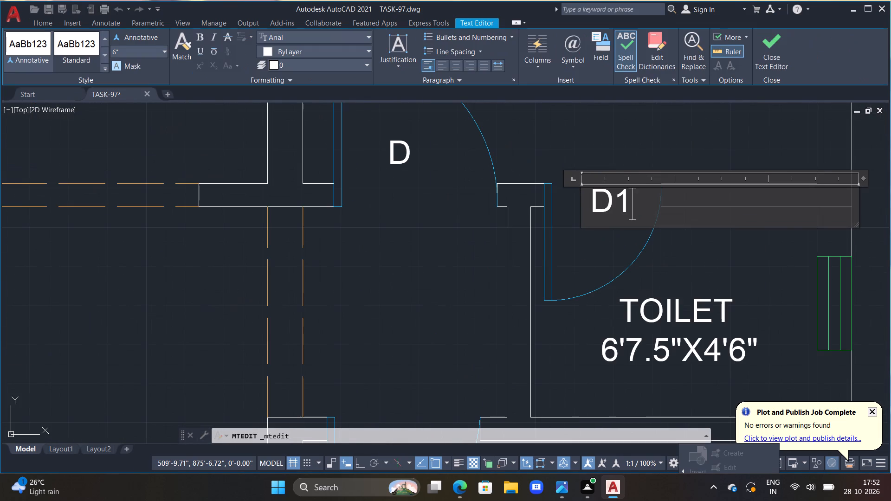
{"action": "key", "text": "1"}
{"action": "left_click", "coordinate": [608, 161]}
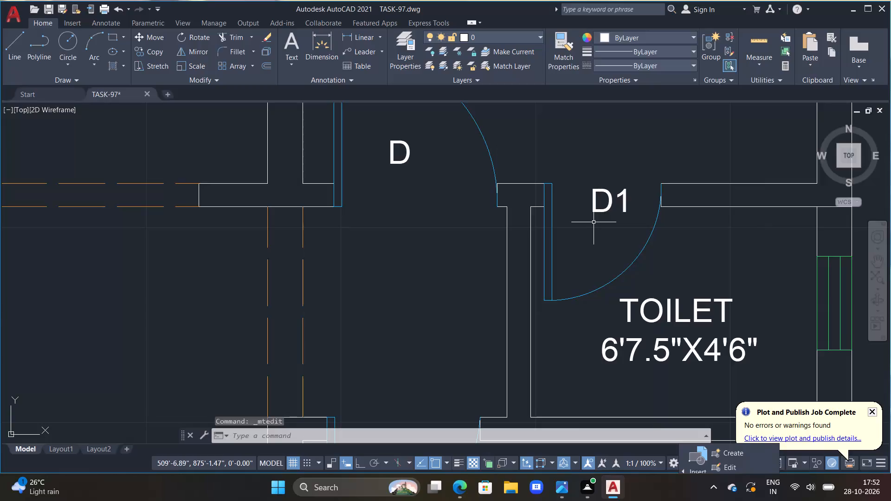
Move the store door's D label away from the swing arc and towards the middle of the door opening.
{"action": "scroll", "coordinate": [593, 222], "scroll_direction": "down", "scroll_amount": 3}
{"action": "scroll", "coordinate": [436, 277], "scroll_direction": "down", "scroll_amount": 1}
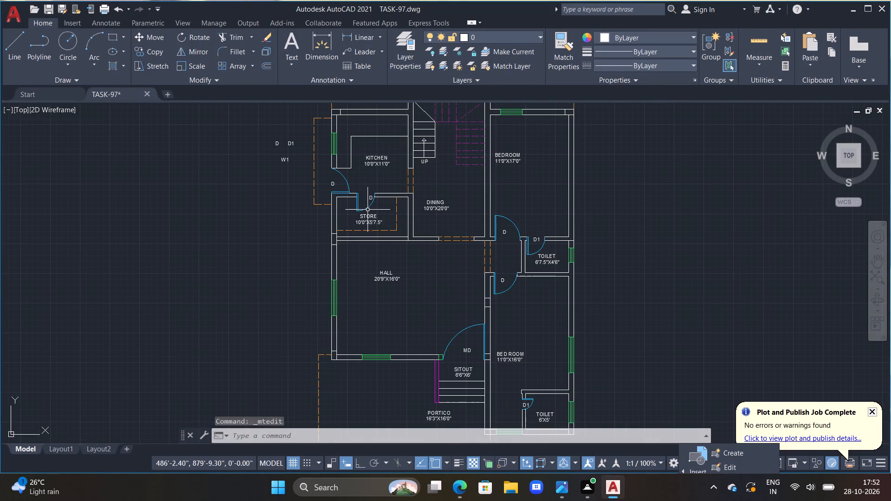
{"action": "middle_click_drag", "start_coordinate": [383, 198], "coordinate": [397, 223]}
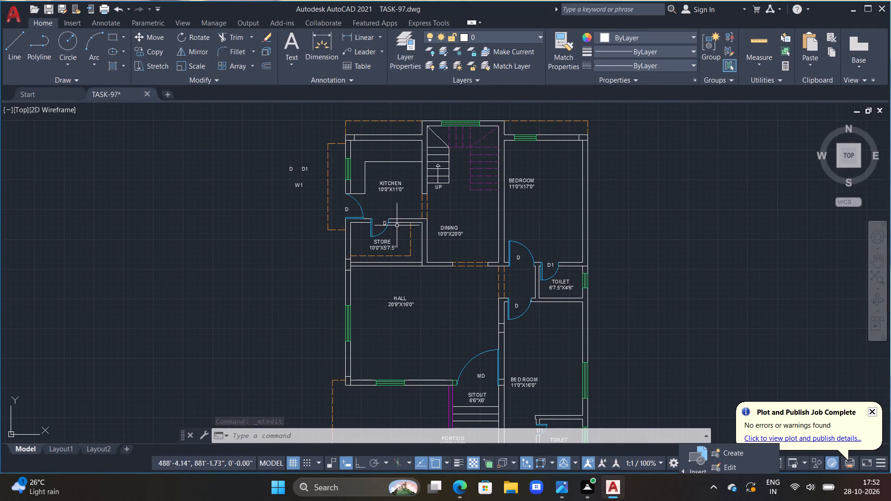
{"action": "scroll", "coordinate": [380, 225], "scroll_direction": "up", "scroll_amount": 1}
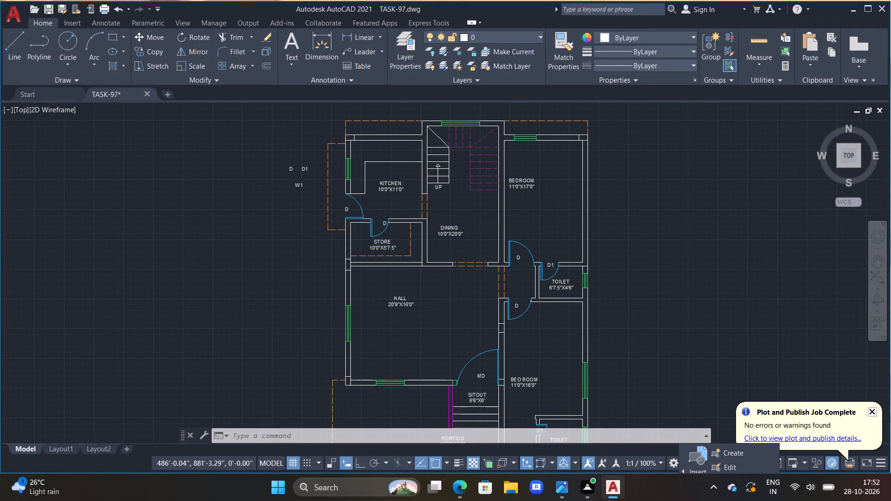
{"action": "middle_click_drag", "start_coordinate": [396, 227], "coordinate": [407, 232]}
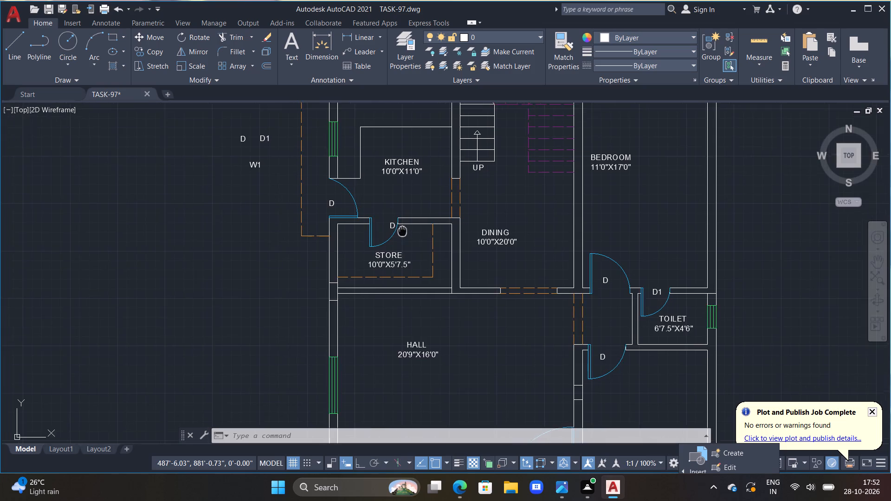
{"action": "middle_click_drag", "start_coordinate": [407, 232], "coordinate": [421, 242]}
{"action": "scroll", "coordinate": [407, 238], "scroll_direction": "up", "scroll_amount": 2}
{"action": "left_click", "coordinate": [412, 238]}
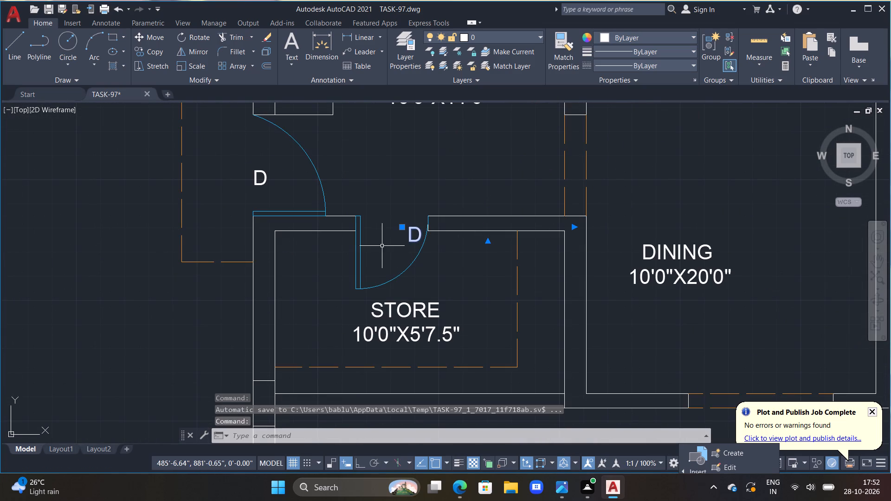
{"action": "type", "text": "M"}
{"action": "key", "text": "space"}
{"action": "left_click", "coordinate": [381, 247]}
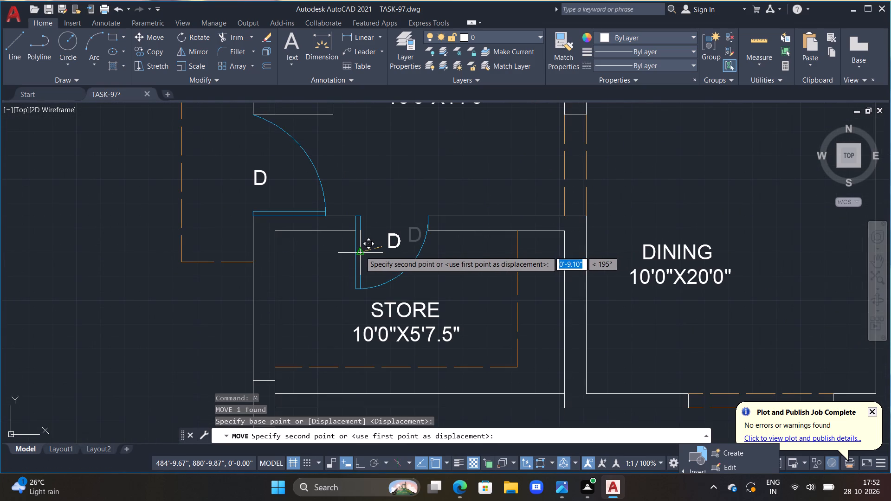
{"action": "double_click", "coordinate": [360, 251]}
Fine-tune the position of the store door's D label so it sits between the door leaf and the swing arc.
{"action": "left_click", "coordinate": [392, 246]}
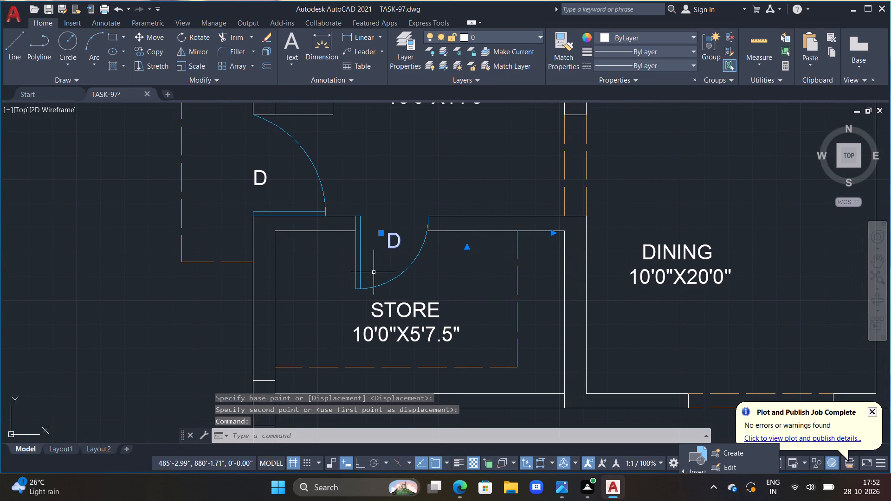
{"action": "type", "text": "M"}
{"action": "key", "text": "space"}
{"action": "left_click", "coordinate": [386, 279]}
{"action": "double_click", "coordinate": [373, 286]}
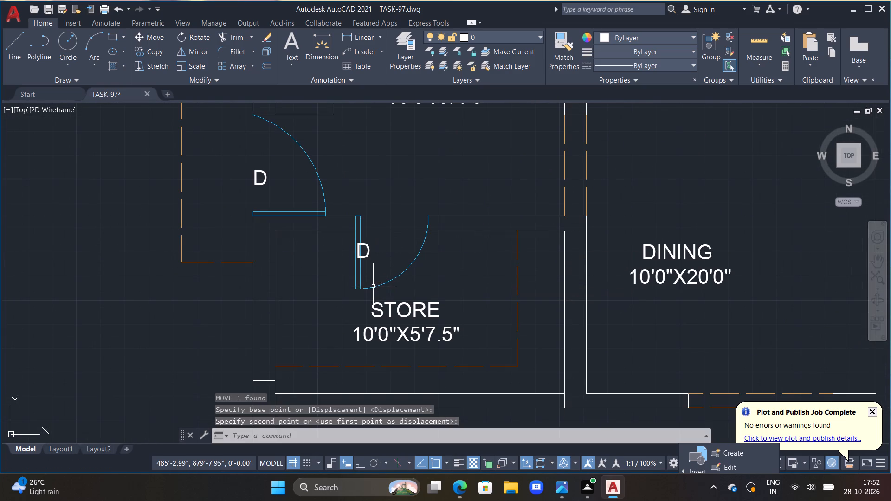
{"action": "left_click", "coordinate": [369, 250]}
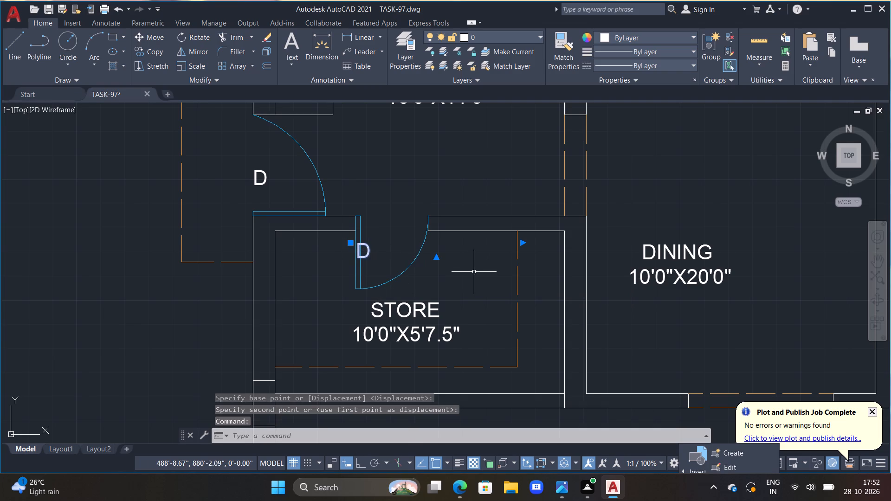
{"action": "type", "text": "M"}
{"action": "key", "text": "space"}
{"action": "left_click_drag", "start_coordinate": [477, 277], "coordinate": [484, 278]}
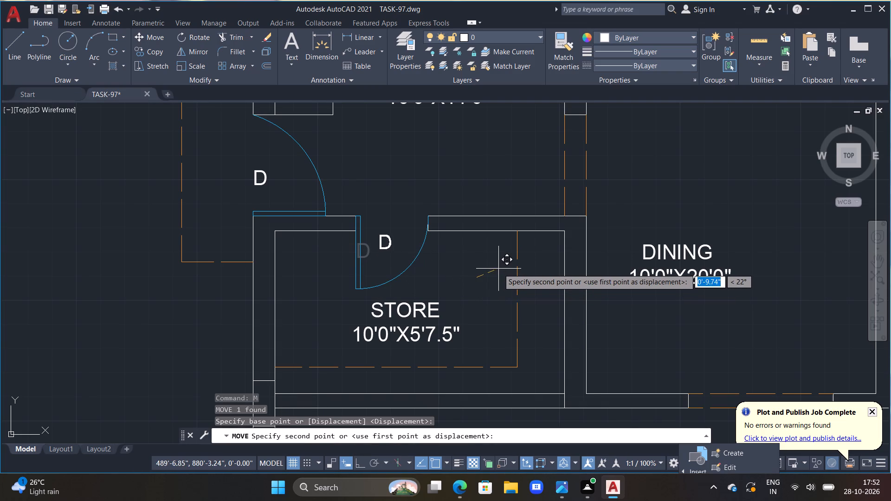
{"action": "left_click", "coordinate": [499, 268]}
{"action": "key", "text": "Escape"}
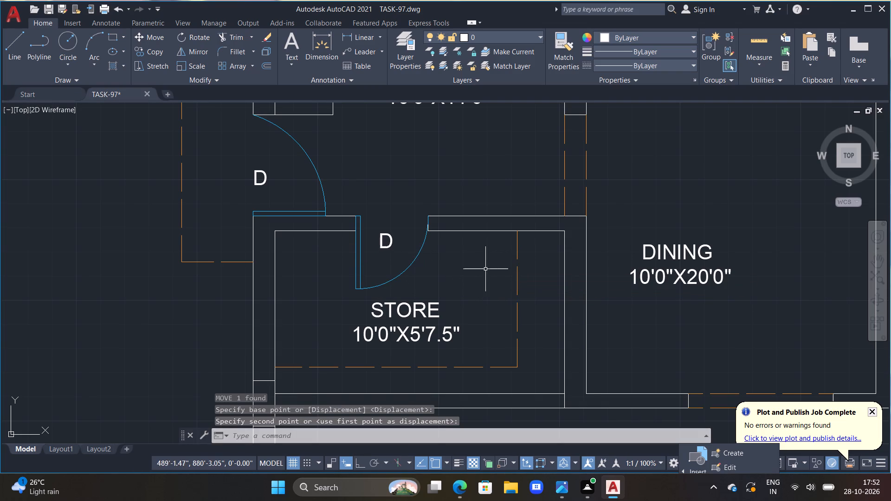
Delete the spare D and D1 labels outside the plan beside the kitchen.
{"action": "scroll", "coordinate": [477, 273], "scroll_direction": "down", "scroll_amount": 3}
{"action": "scroll", "coordinate": [381, 211], "scroll_direction": "up", "scroll_amount": 1}
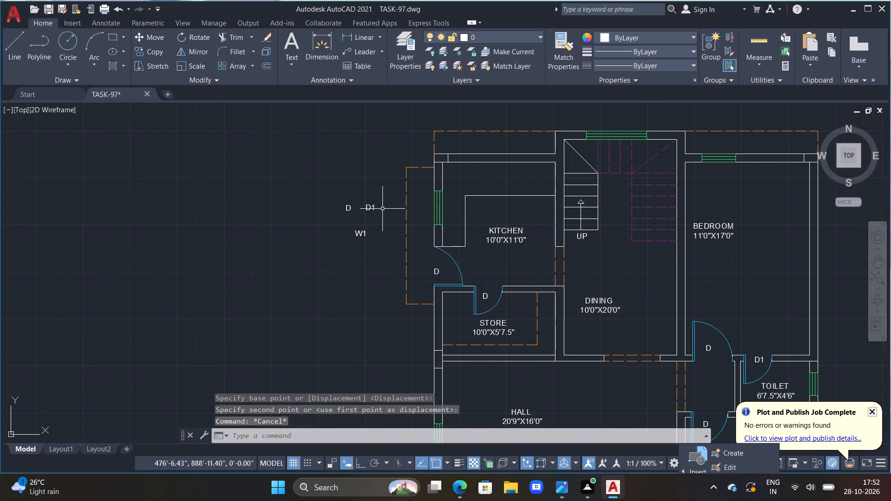
{"action": "left_click_drag", "start_coordinate": [374, 208], "coordinate": [334, 208]}
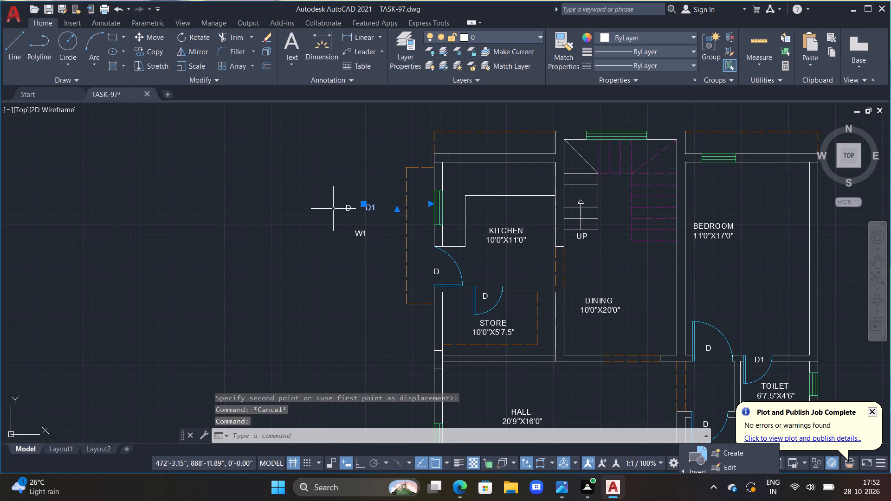
{"action": "left_click", "coordinate": [345, 208]}
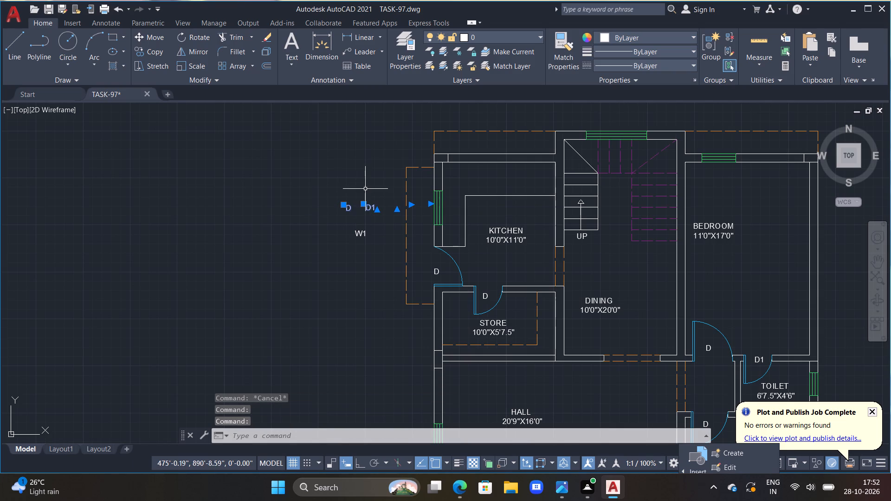
{"action": "key", "text": "Delete"}
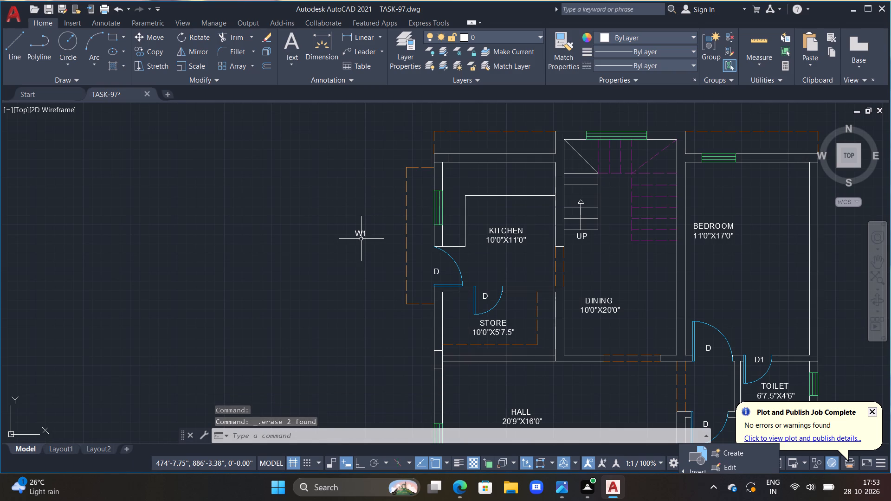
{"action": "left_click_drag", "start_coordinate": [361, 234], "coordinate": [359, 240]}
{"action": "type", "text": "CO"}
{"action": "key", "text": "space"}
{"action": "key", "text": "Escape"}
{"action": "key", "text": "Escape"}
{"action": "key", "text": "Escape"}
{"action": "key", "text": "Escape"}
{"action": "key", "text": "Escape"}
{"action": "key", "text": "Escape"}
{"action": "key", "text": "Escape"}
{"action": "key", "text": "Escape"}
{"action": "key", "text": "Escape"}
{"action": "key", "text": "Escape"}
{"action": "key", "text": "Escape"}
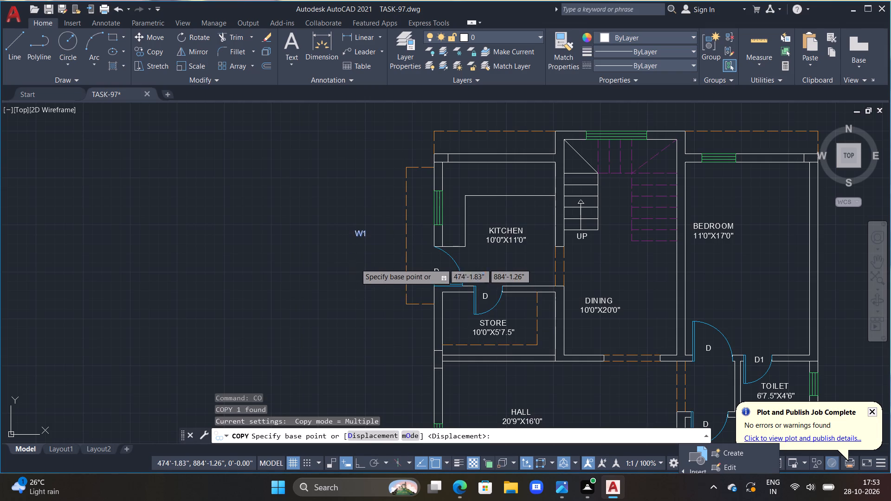
Change the spare W1 label outside the kitchen to W.
{"action": "left_click", "coordinate": [361, 234]}
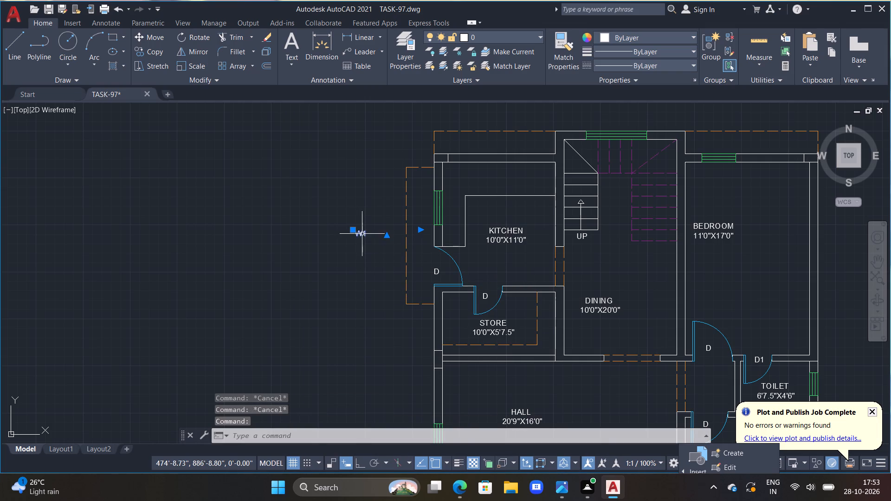
{"action": "triple_click", "coordinate": [362, 233]}
{"action": "scroll", "coordinate": [363, 233], "scroll_direction": "up", "scroll_amount": 3}
{"action": "left_click", "coordinate": [378, 236]}
{"action": "key", "text": "BackSpace"}
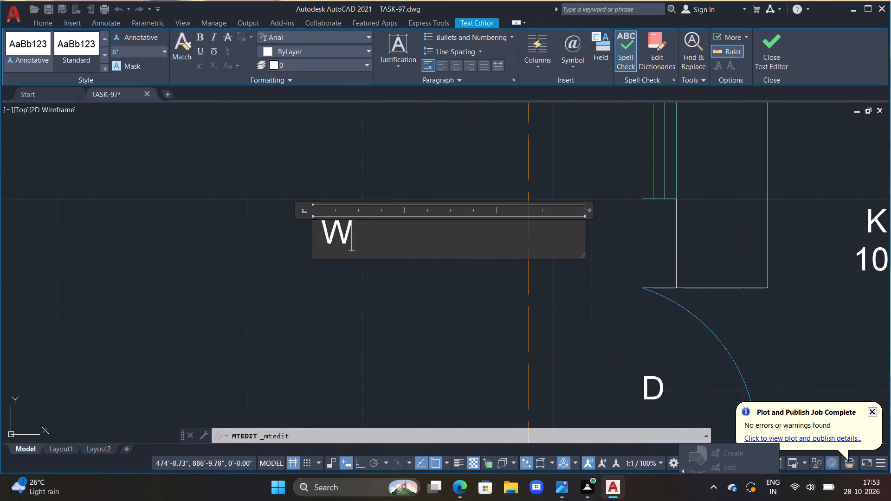
{"action": "left_click", "coordinate": [355, 283]}
{"action": "key", "text": "Escape"}
{"action": "key", "text": "Escape"}
Copy the W label to the outer side of the kitchen window.
{"action": "left_click", "coordinate": [346, 240]}
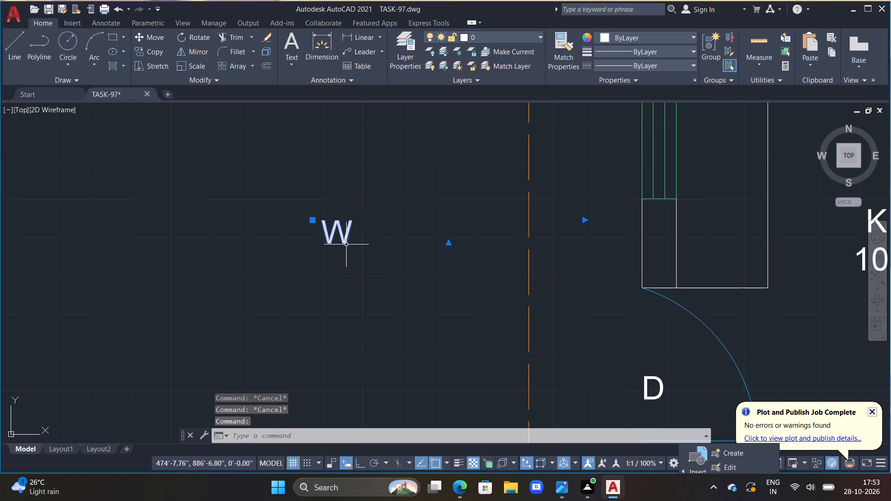
{"action": "type", "text": "CO"}
{"action": "key", "text": "space"}
{"action": "left_click_drag", "start_coordinate": [351, 257], "coordinate": [391, 287]}
{"action": "scroll", "coordinate": [533, 271], "scroll_direction": "down", "scroll_amount": 2}
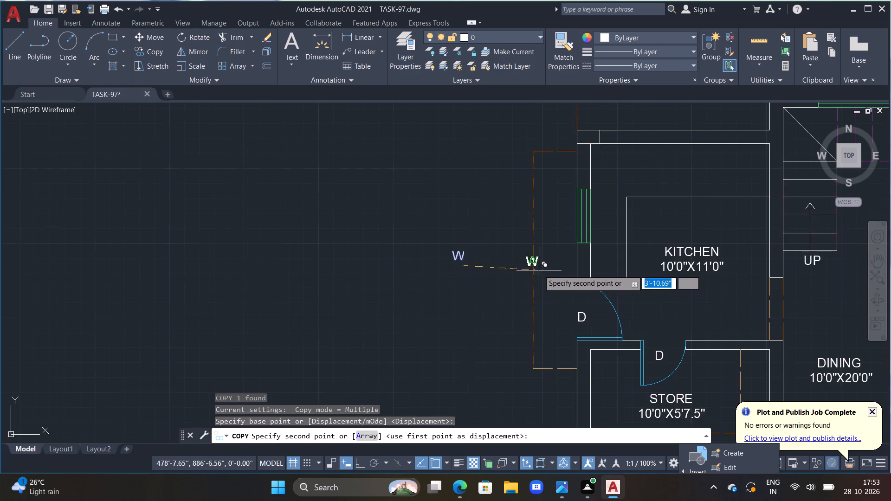
{"action": "scroll", "coordinate": [552, 244], "scroll_direction": "up", "scroll_amount": 1}
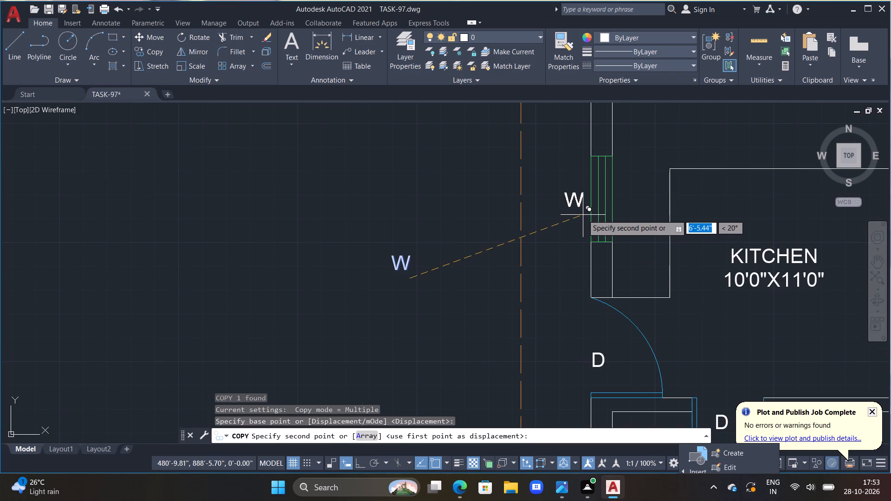
{"action": "left_click", "coordinate": [583, 215]}
Copy the W label to the outer sides of the hall's two windows, on the side wall and the portico wall.
{"action": "scroll", "coordinate": [558, 242], "scroll_direction": "down", "scroll_amount": 2}
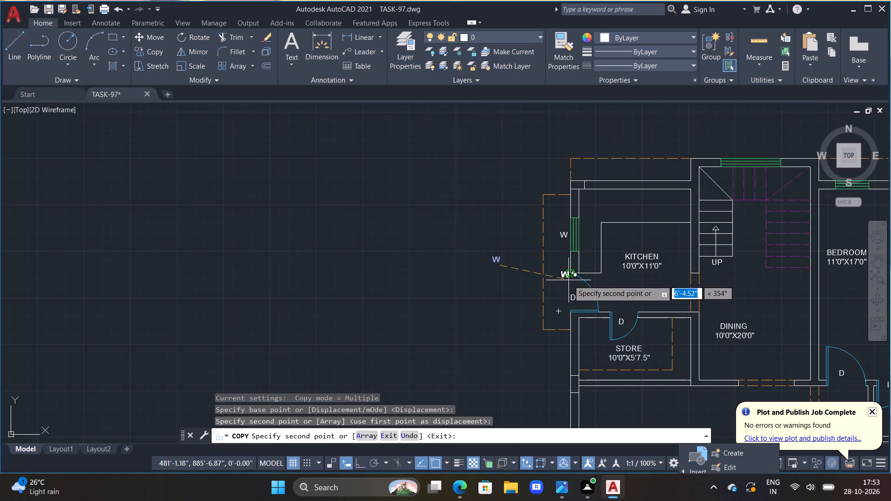
{"action": "middle_click_drag", "start_coordinate": [562, 275], "coordinate": [511, 41]}
{"action": "scroll", "coordinate": [513, 244], "scroll_direction": "up", "scroll_amount": 1}
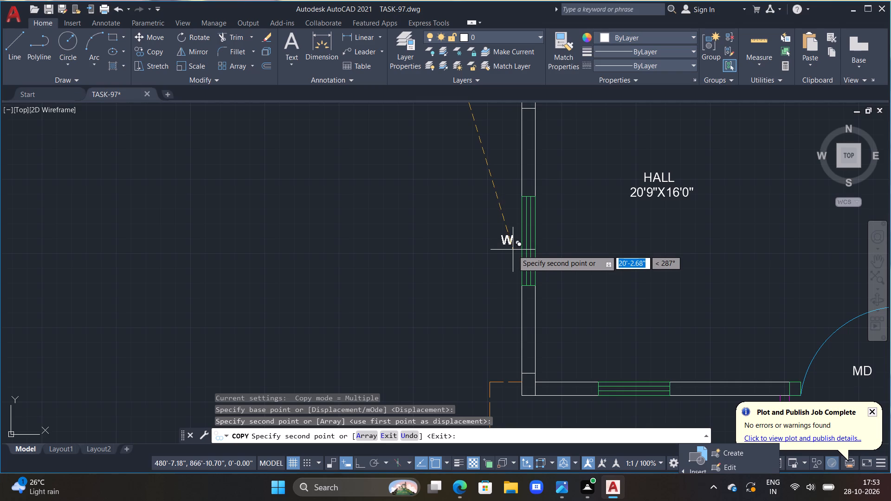
{"action": "left_click", "coordinate": [513, 250]}
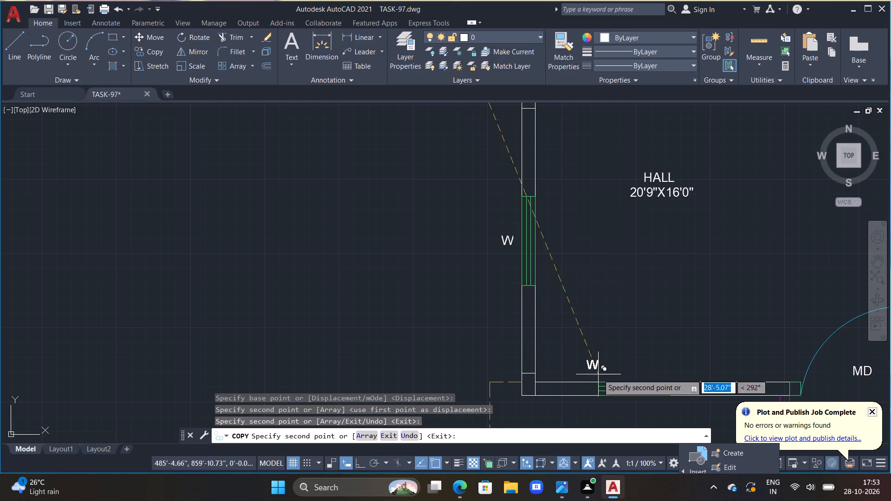
{"action": "middle_click_drag", "start_coordinate": [613, 352], "coordinate": [531, 244]}
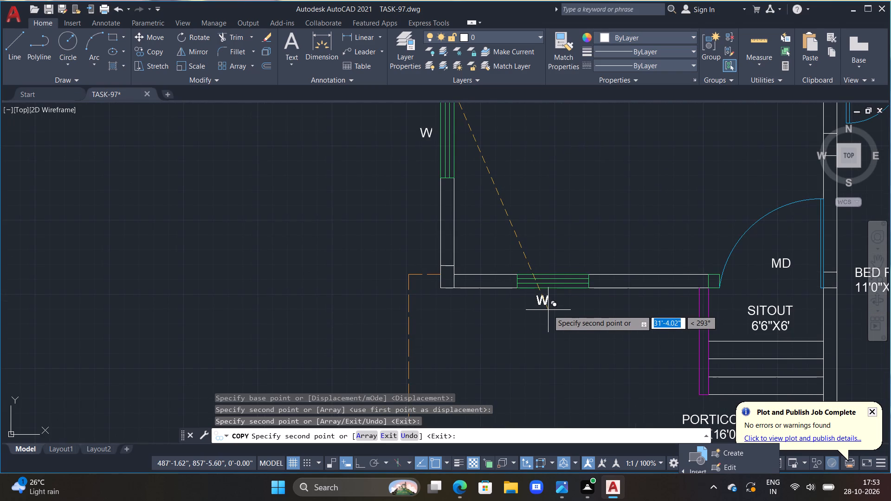
{"action": "left_click", "coordinate": [548, 310]}
Copy the W label outside the 11'0"X16'0" bed room's two windows, below the bottom wall and beside the outer side wall.
{"action": "scroll", "coordinate": [564, 310], "scroll_direction": "down", "scroll_amount": 2}
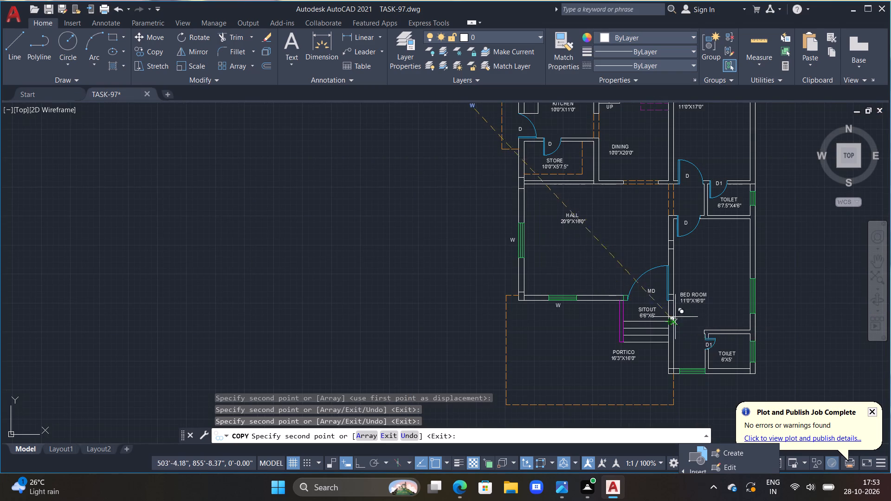
{"action": "middle_click_drag", "start_coordinate": [690, 327], "coordinate": [539, 274]}
{"action": "scroll", "coordinate": [548, 319], "scroll_direction": "up", "scroll_amount": 1}
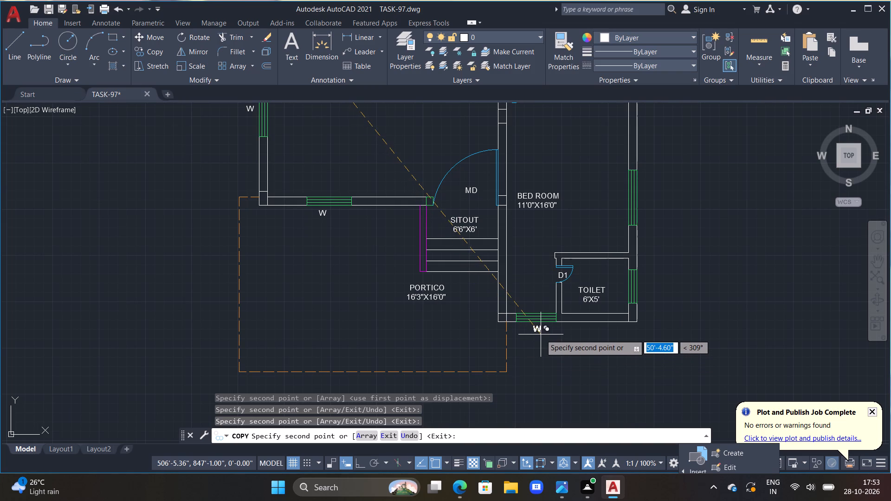
{"action": "left_click", "coordinate": [541, 334]}
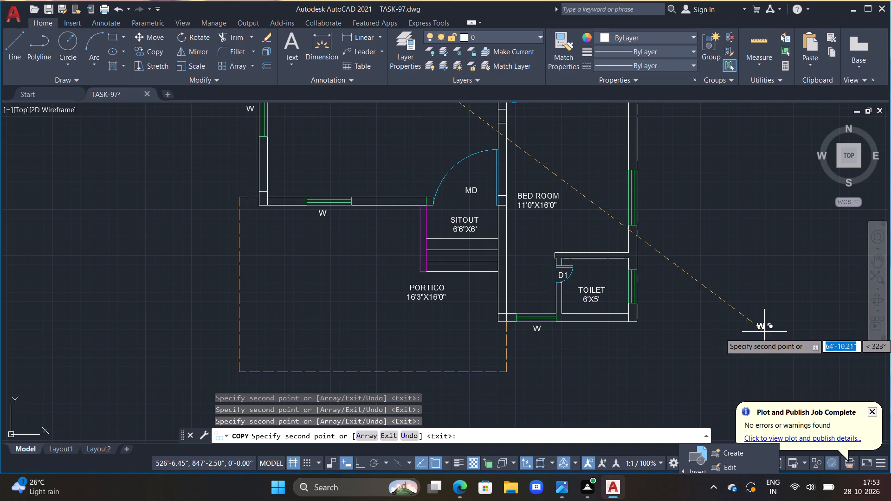
{"action": "left_click", "coordinate": [652, 203]}
Copy the W label above the 11'0"X17'0" bedroom's top window and above the staircase window.
{"action": "middle_click_drag", "start_coordinate": [683, 216], "coordinate": [672, 331]}
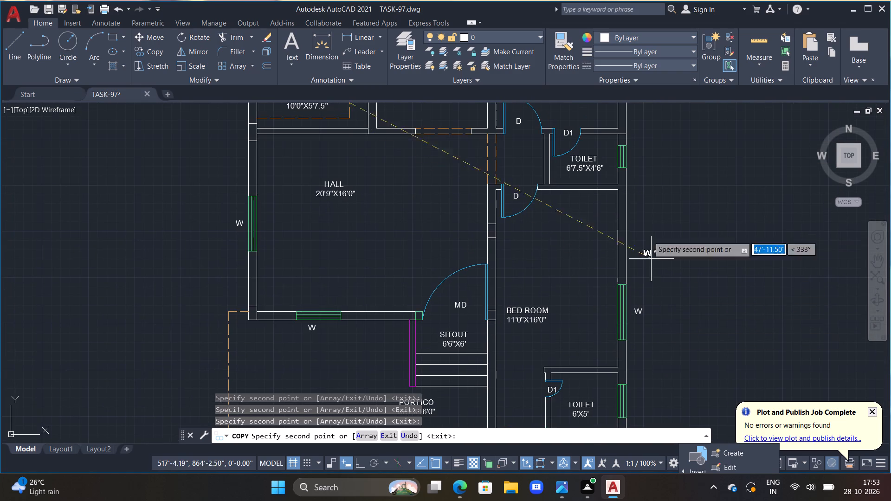
{"action": "middle_click_drag", "start_coordinate": [650, 179], "coordinate": [639, 430]}
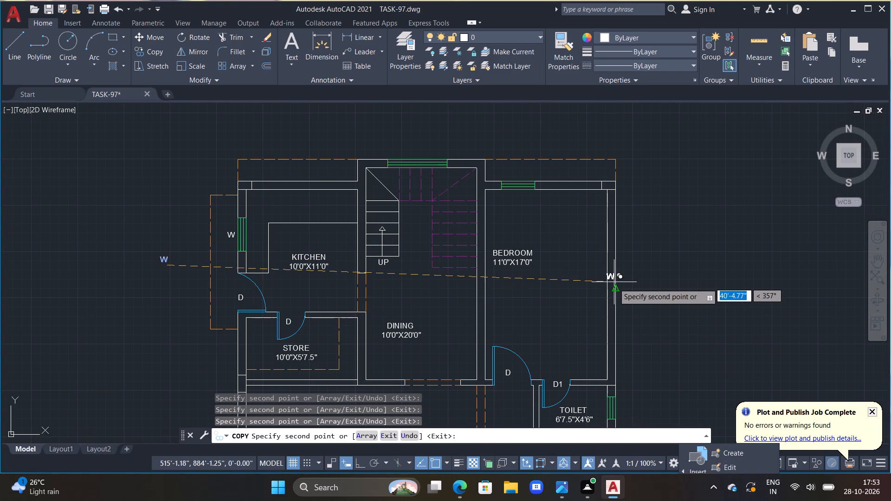
{"action": "left_click", "coordinate": [523, 176]}
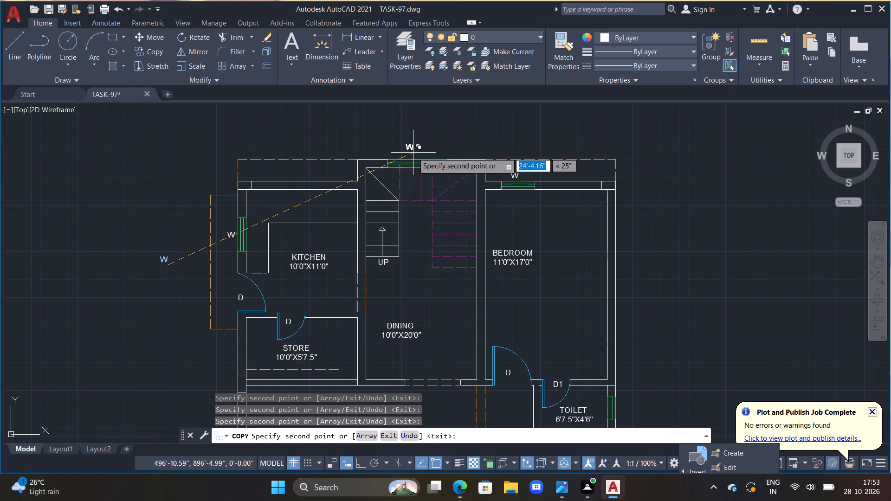
{"action": "left_click", "coordinate": [413, 153]}
{"action": "key", "text": "Escape"}
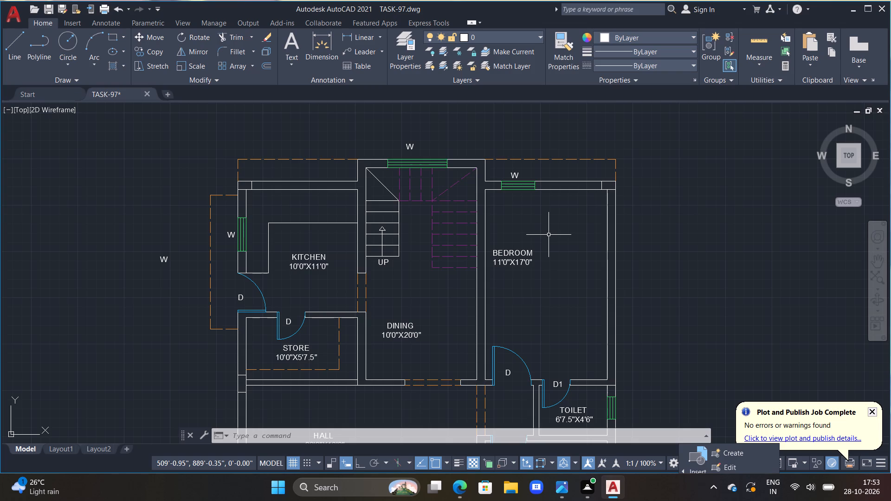
Delete the spare W label outside the plan beside the kitchen.
{"action": "scroll", "coordinate": [509, 184], "scroll_direction": "down", "scroll_amount": 1}
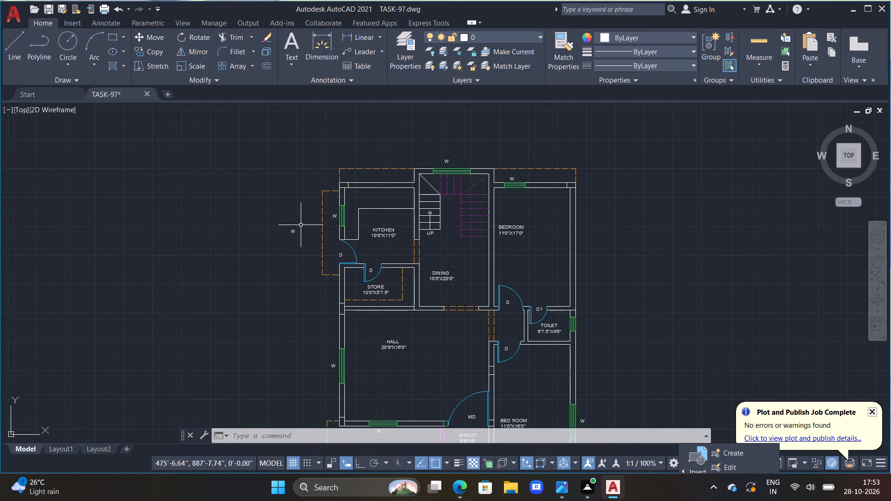
{"action": "left_click_drag", "start_coordinate": [301, 220], "coordinate": [253, 270]}
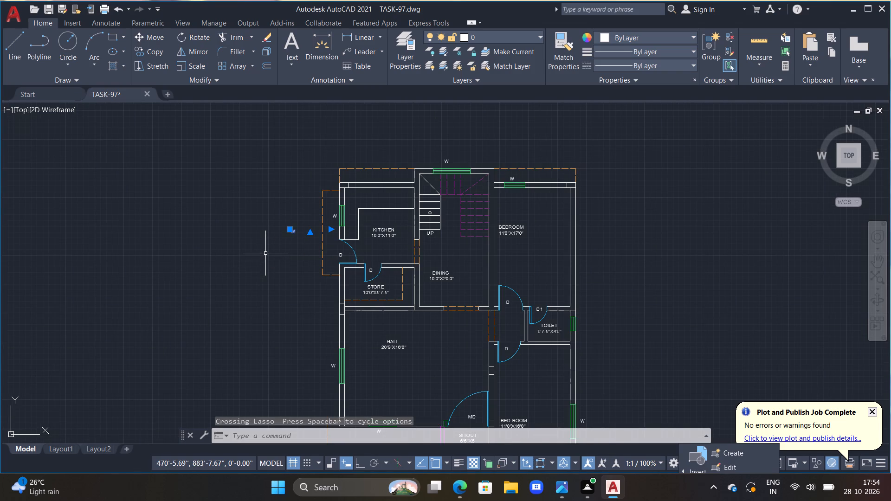
{"action": "key", "text": "Delete"}
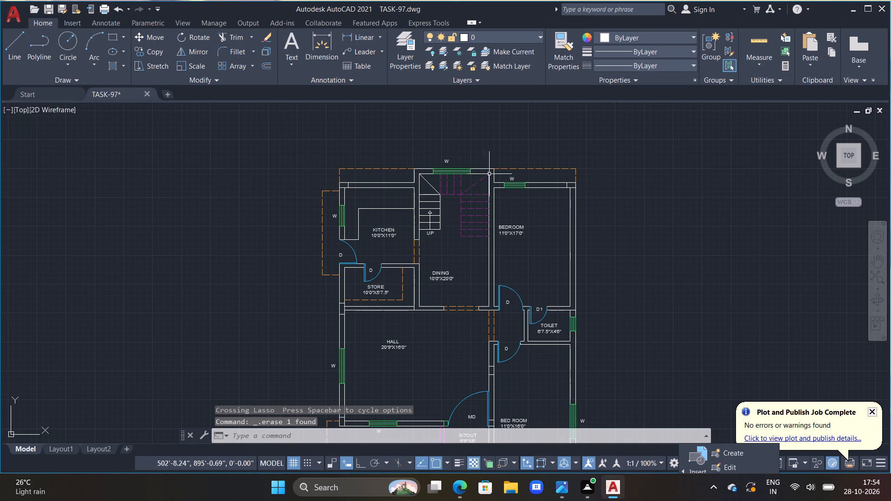
Change the label above the 11'0"X17'0" bedroom's top window to W1.
{"action": "scroll", "coordinate": [490, 174], "scroll_direction": "up", "scroll_amount": 3}
{"action": "double_click", "coordinate": [572, 186]}
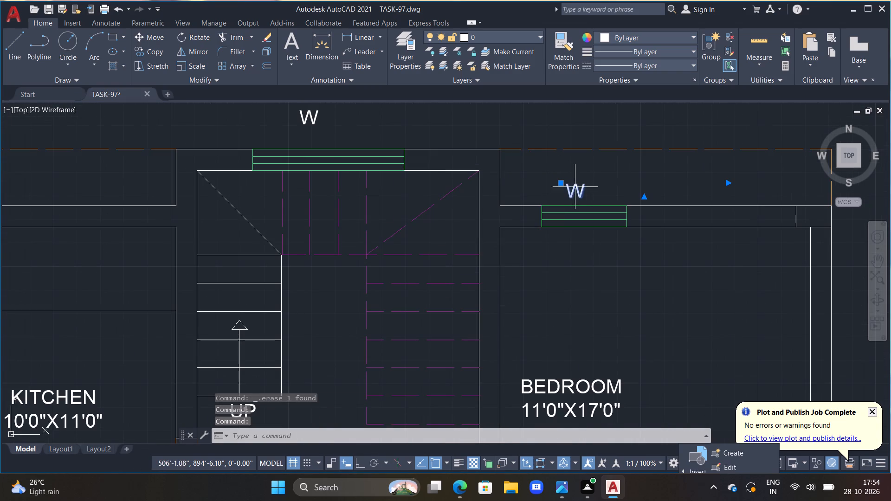
{"action": "left_click", "coordinate": [567, 188]}
{"action": "left_click", "coordinate": [569, 189]}
{"action": "double_click", "coordinate": [578, 186]}
{"action": "left_click", "coordinate": [593, 188]}
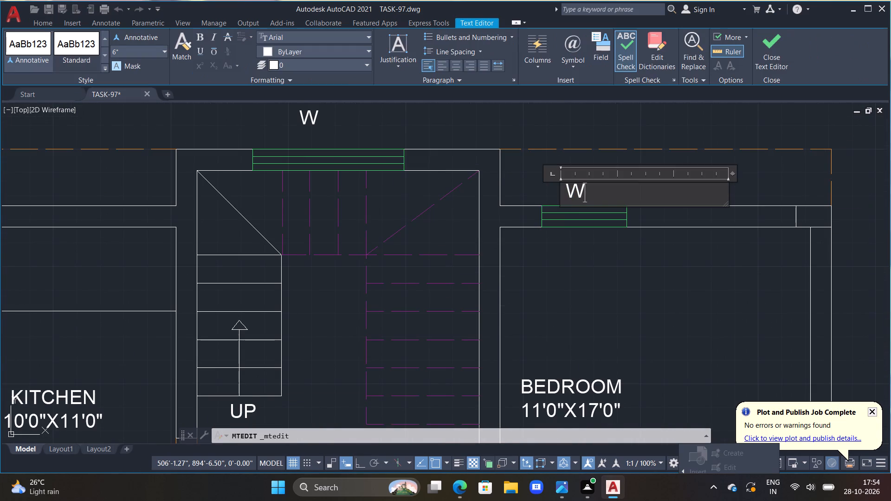
{"action": "key", "text": "1"}
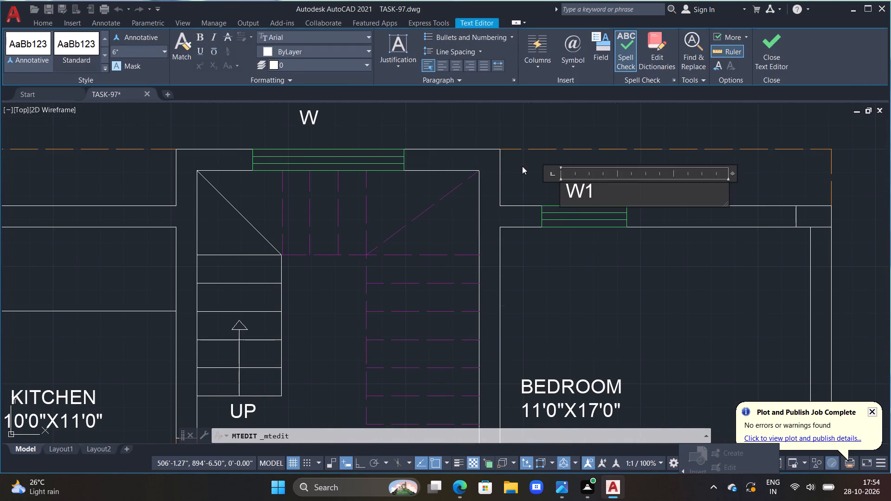
{"action": "left_click", "coordinate": [522, 166]}
Change the kitchen window's label to KW.
{"action": "scroll", "coordinate": [572, 220], "scroll_direction": "down", "scroll_amount": 3}
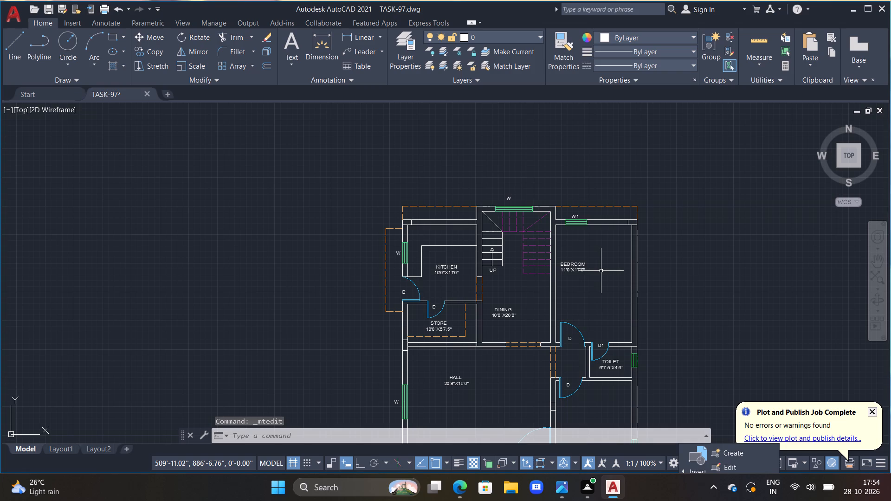
{"action": "scroll", "coordinate": [374, 245], "scroll_direction": "up", "scroll_amount": 4}
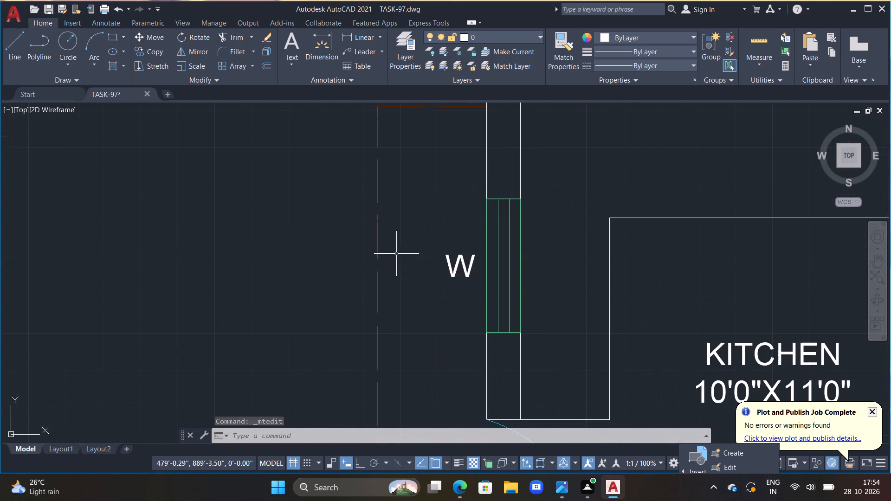
{"action": "double_click", "coordinate": [451, 260]}
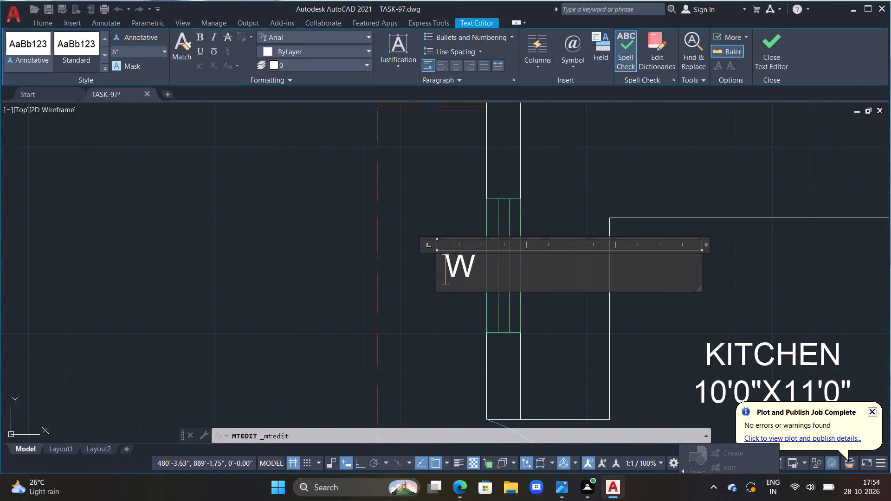
{"action": "key", "text": "k"}
{"action": "left_click", "coordinate": [439, 297]}
Shift the KW label slightly outward so it clears the kitchen window.
{"action": "scroll", "coordinate": [441, 297], "scroll_direction": "down", "scroll_amount": 1}
{"action": "left_click", "coordinate": [454, 282]}
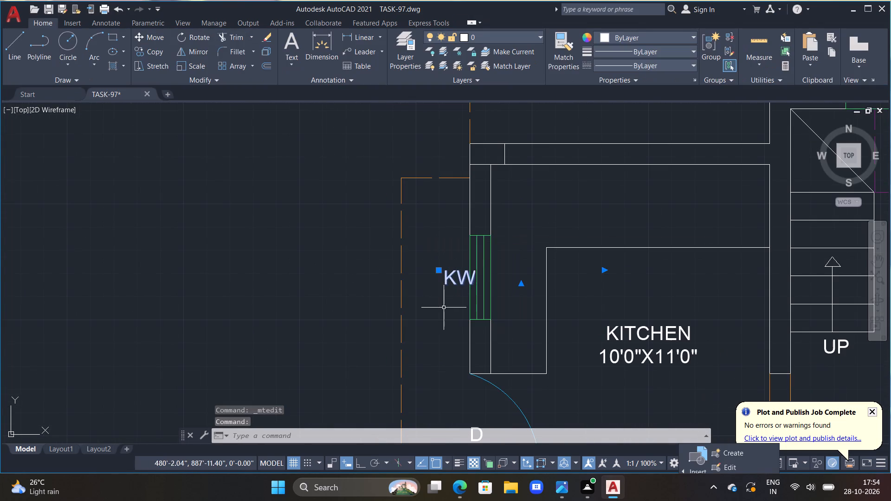
{"action": "left_click_drag", "start_coordinate": [438, 271], "coordinate": [432, 270]}
{"action": "left_click", "coordinate": [426, 270]}
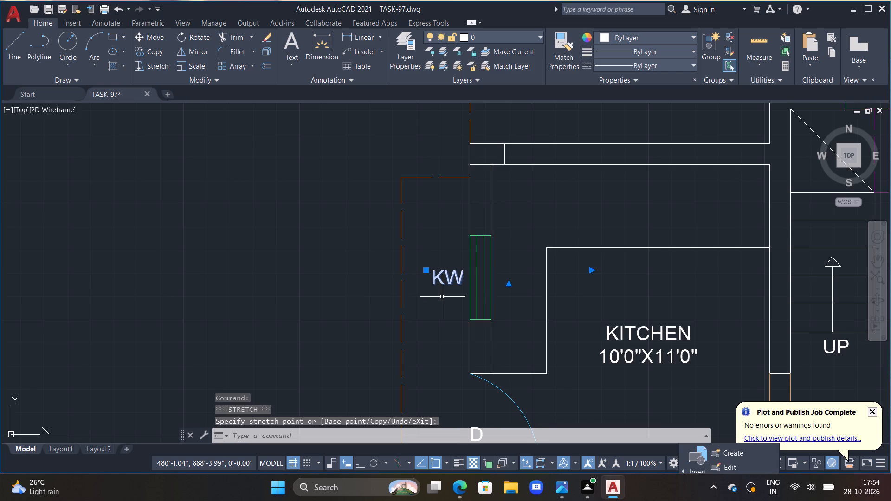
{"action": "key", "text": "Escape"}
Change the label below the 11'0"X16'0" bed room's bottom window to W1 and remove the leading space.
{"action": "scroll", "coordinate": [444, 300], "scroll_direction": "down", "scroll_amount": 1}
{"action": "middle_click_drag", "start_coordinate": [473, 328], "coordinate": [440, 216]}
{"action": "middle_click_drag", "start_coordinate": [468, 353], "coordinate": [466, 238]}
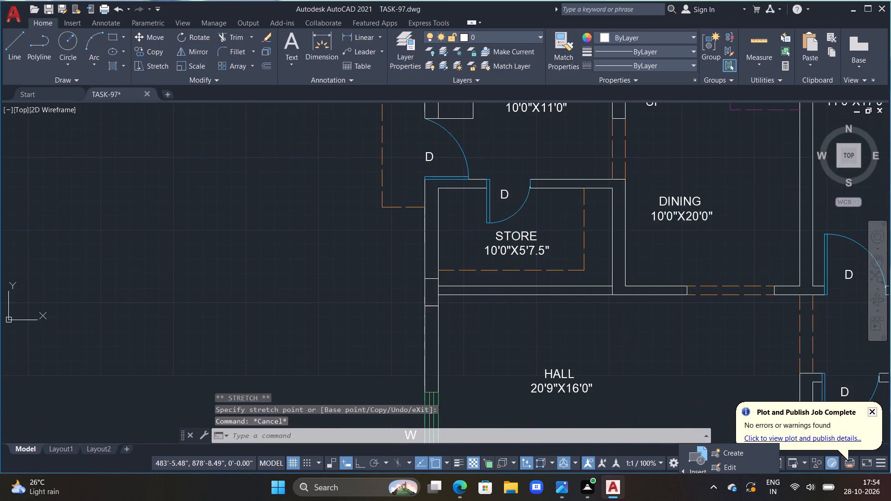
{"action": "middle_click_drag", "start_coordinate": [479, 390], "coordinate": [494, 230]}
{"action": "middle_click_drag", "start_coordinate": [447, 337], "coordinate": [451, 190]}
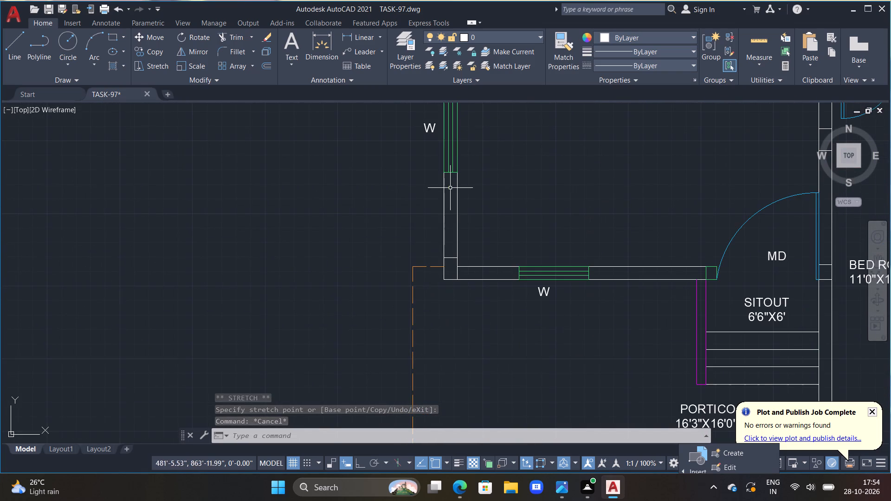
{"action": "scroll", "coordinate": [561, 348], "scroll_direction": "down", "scroll_amount": 1}
{"action": "middle_click_drag", "start_coordinate": [577, 345], "coordinate": [290, 383]}
{"action": "scroll", "coordinate": [487, 353], "scroll_direction": "down", "scroll_amount": 1}
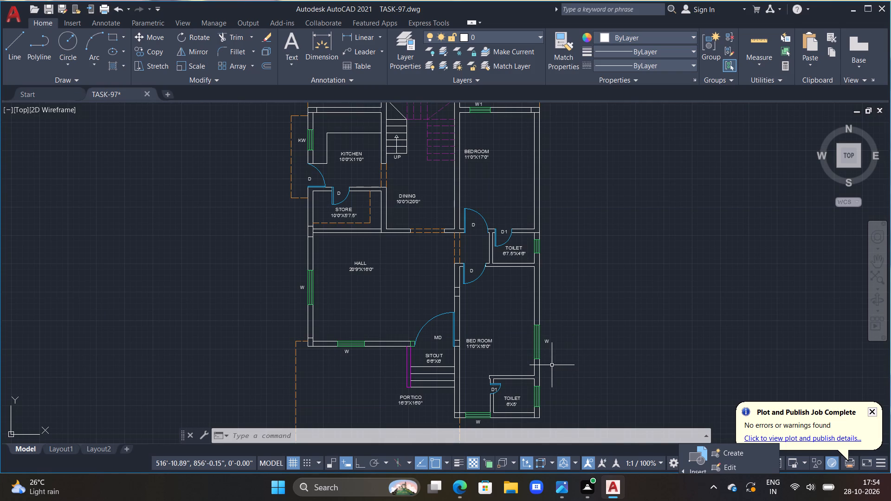
{"action": "middle_click_drag", "start_coordinate": [529, 386], "coordinate": [540, 301]}
{"action": "scroll", "coordinate": [473, 365], "scroll_direction": "up", "scroll_amount": 1}
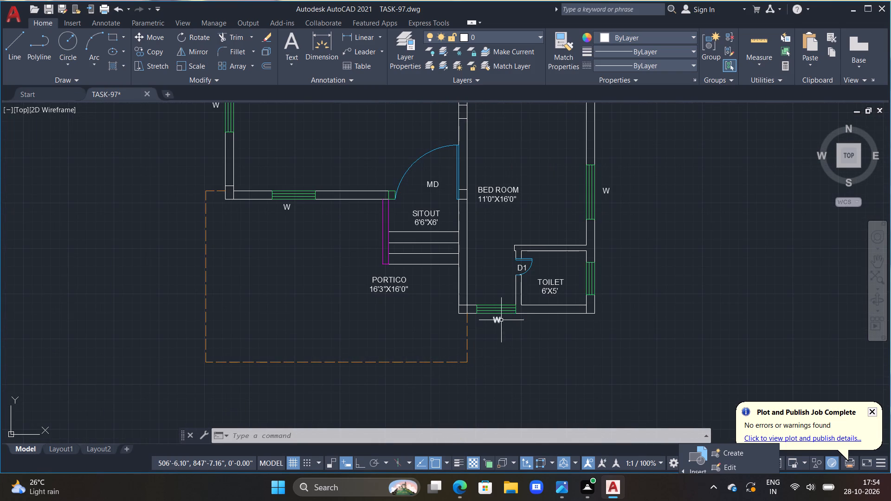
{"action": "double_click", "coordinate": [501, 321]}
{"action": "scroll", "coordinate": [502, 321], "scroll_direction": "up", "scroll_amount": 3}
{"action": "left_click", "coordinate": [502, 322]}
{"action": "key", "text": "1"}
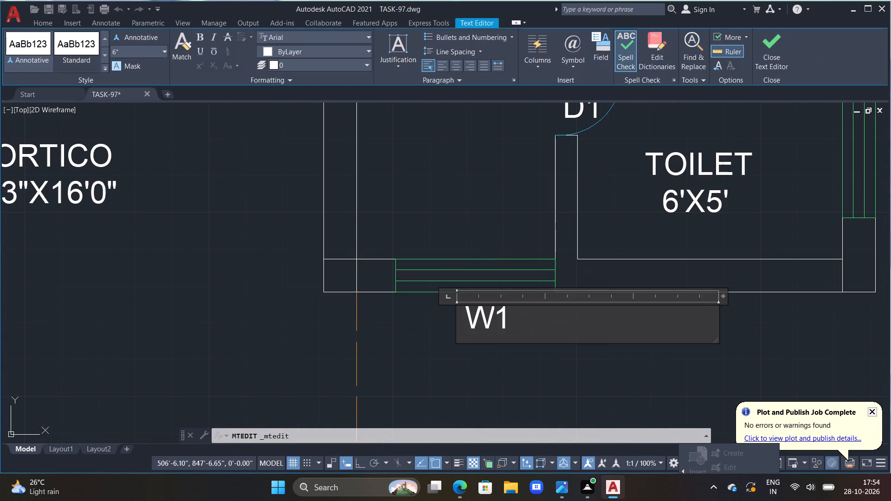
{"action": "left_click", "coordinate": [472, 329]}
{"action": "key", "text": "BackSpace"}
{"action": "key", "text": "BackSpace"}
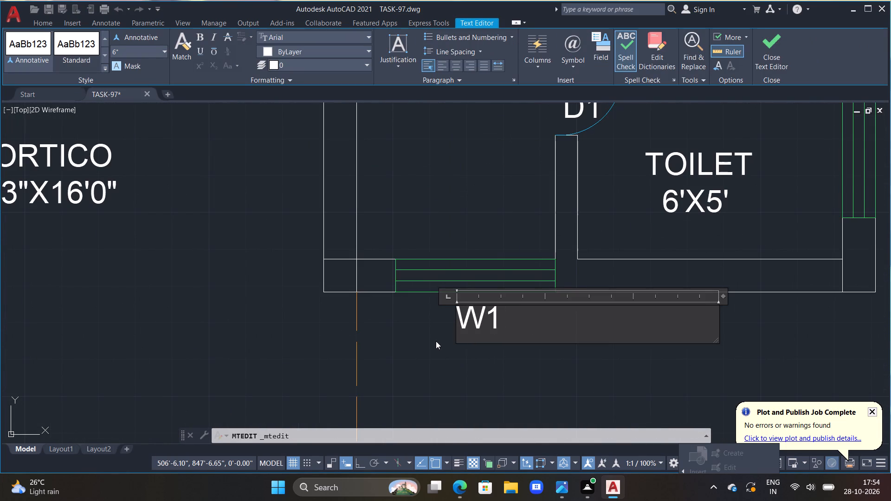
{"action": "left_click", "coordinate": [434, 342]}
Shift that W1 label slightly left to centre it better below the bed room's bottom window.
{"action": "left_click", "coordinate": [463, 322]}
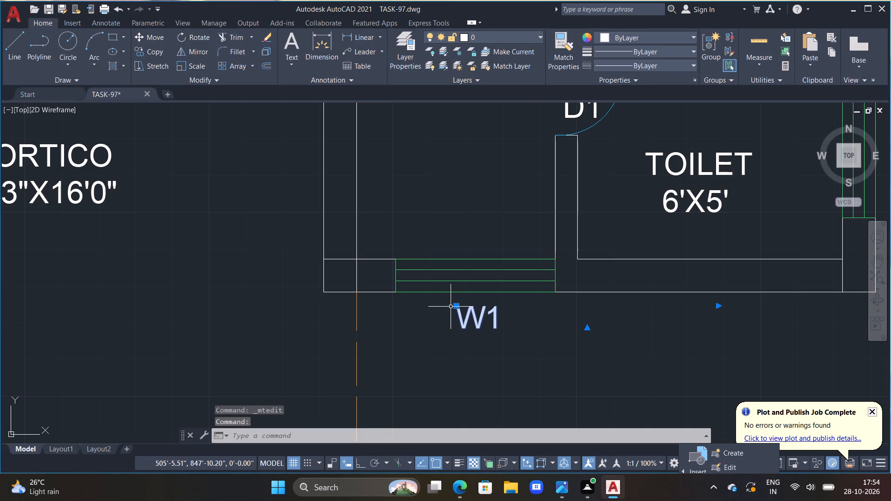
{"action": "left_click", "coordinate": [455, 305]}
{"action": "left_click", "coordinate": [439, 306]}
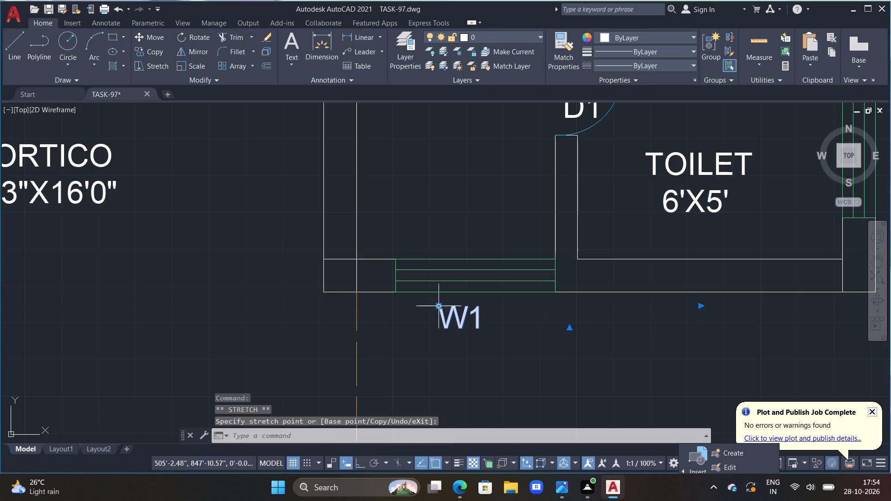
{"action": "key", "text": "Escape"}
Copy the bed room's side-window W label to the outer sides of the 6'X5' and 6'7.5"X4'6" toilet windows.
{"action": "scroll", "coordinate": [530, 316], "scroll_direction": "down", "scroll_amount": 2}
{"action": "middle_click_drag", "start_coordinate": [639, 324], "coordinate": [548, 362]}
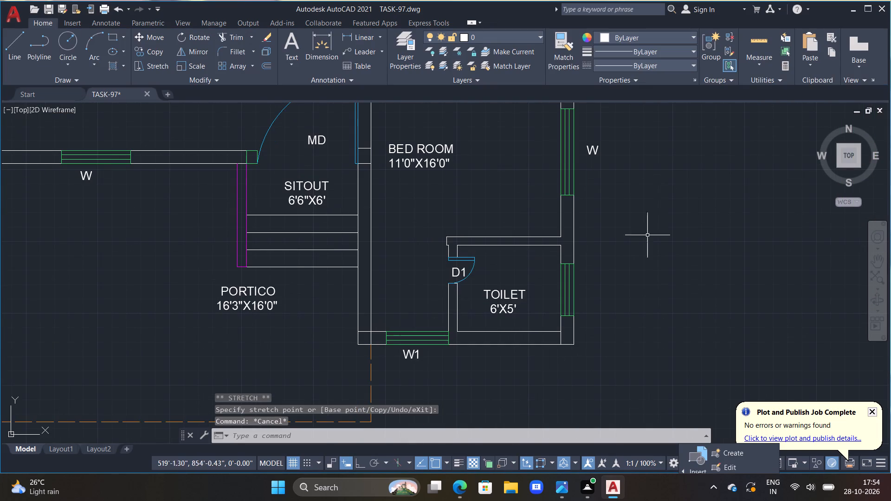
{"action": "left_click", "coordinate": [588, 150]}
{"action": "type", "text": "CO"}
{"action": "key", "text": "space"}
{"action": "left_click_drag", "start_coordinate": [618, 234], "coordinate": [614, 289]}
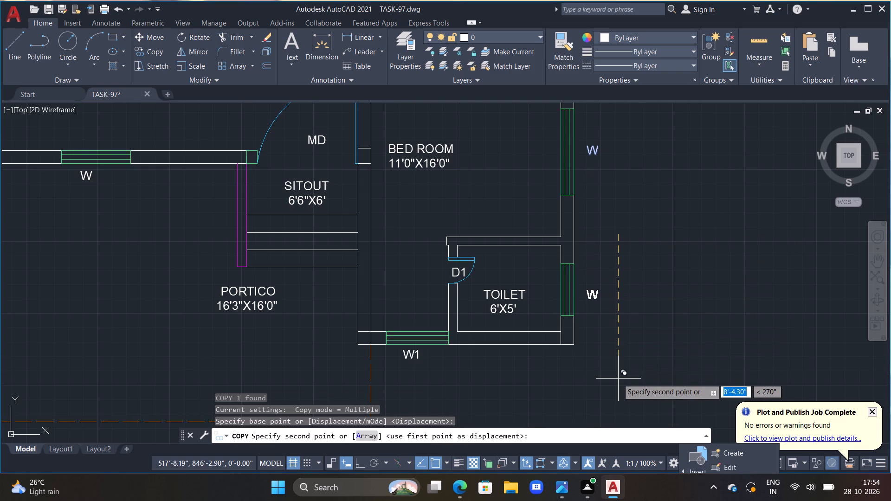
{"action": "left_click", "coordinate": [613, 380]}
{"action": "middle_click_drag", "start_coordinate": [650, 239], "coordinate": [555, 500]}
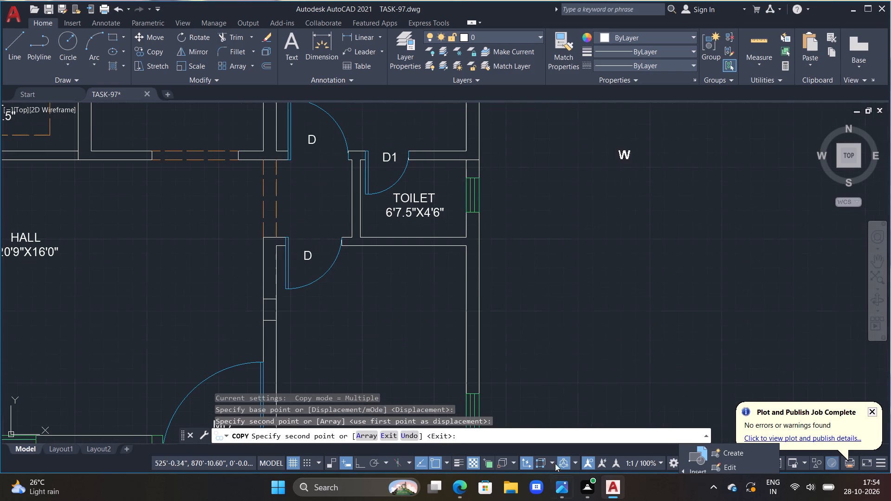
{"action": "left_click", "coordinate": [517, 282]}
{"action": "key", "text": "Escape"}
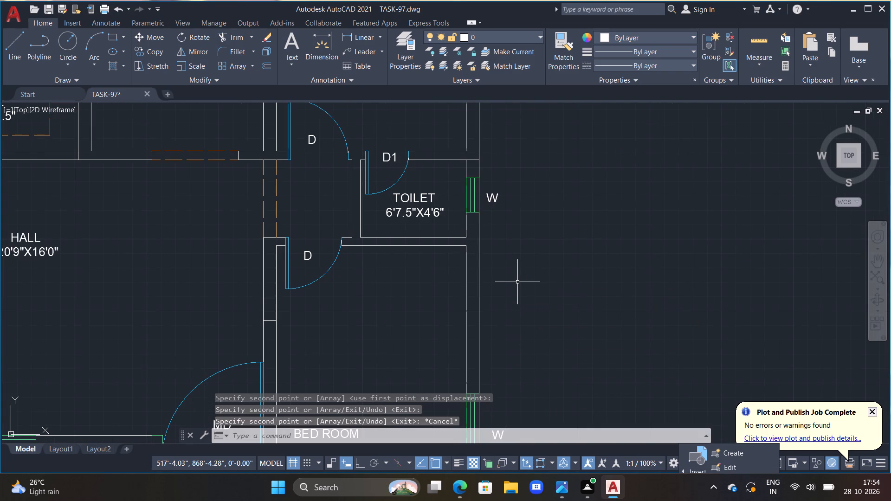
Change the label beside the 6'7.5"X4'6" toilet's window to V.
{"action": "double_click", "coordinate": [491, 194]}
{"action": "scroll", "coordinate": [496, 200], "scroll_direction": "up", "scroll_amount": 1}
{"action": "left_click", "coordinate": [497, 200]}
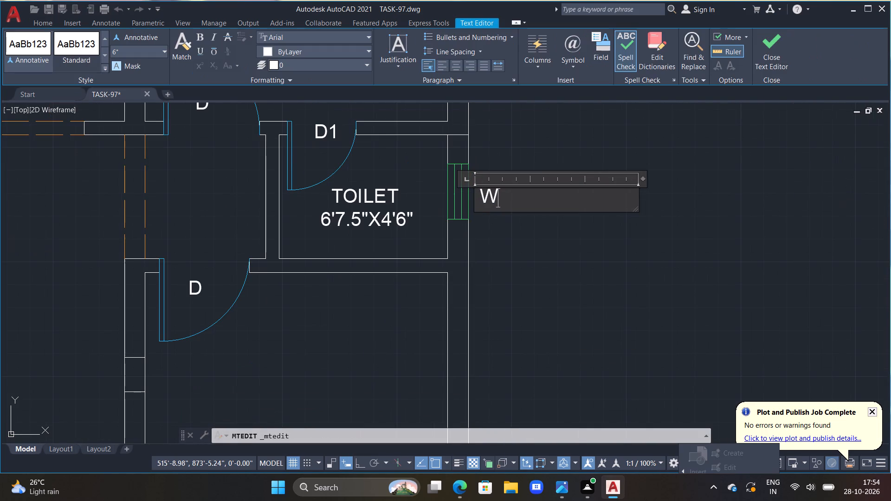
{"action": "key", "text": "BackSpace"}
{"action": "key", "text": "v"}
{"action": "double_click", "coordinate": [509, 273]}
{"action": "scroll", "coordinate": [514, 271], "scroll_direction": "down", "scroll_amount": 2}
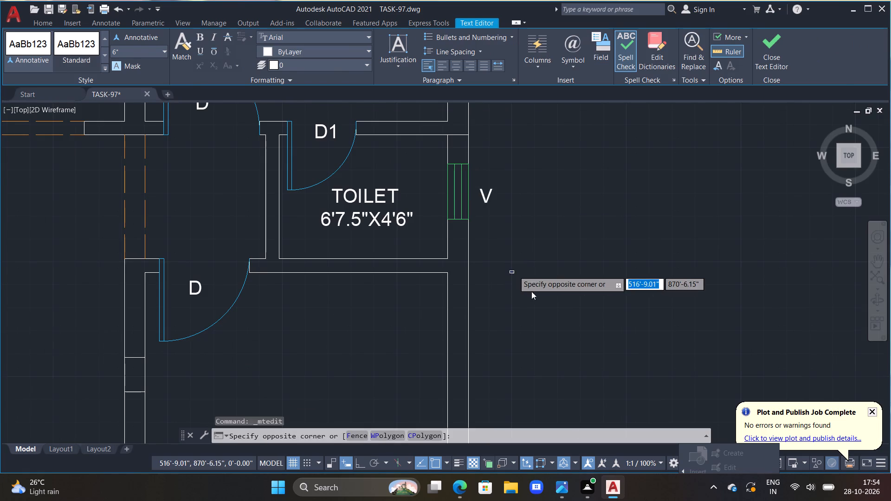
{"action": "scroll", "coordinate": [536, 337], "scroll_direction": "down", "scroll_amount": 1}
{"action": "middle_click_drag", "start_coordinate": [540, 337], "coordinate": [557, 262]}
{"action": "key", "text": "Escape"}
Change the label beside the 6'X5' toilet's window to V.
{"action": "middle_click_drag", "start_coordinate": [554, 431], "coordinate": [560, 283]}
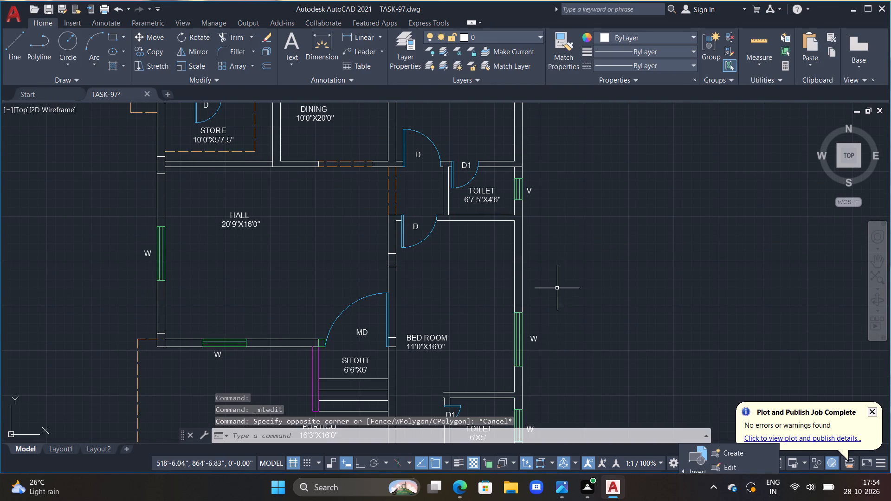
{"action": "middle_click_drag", "start_coordinate": [550, 328], "coordinate": [555, 209]}
{"action": "double_click", "coordinate": [534, 314]}
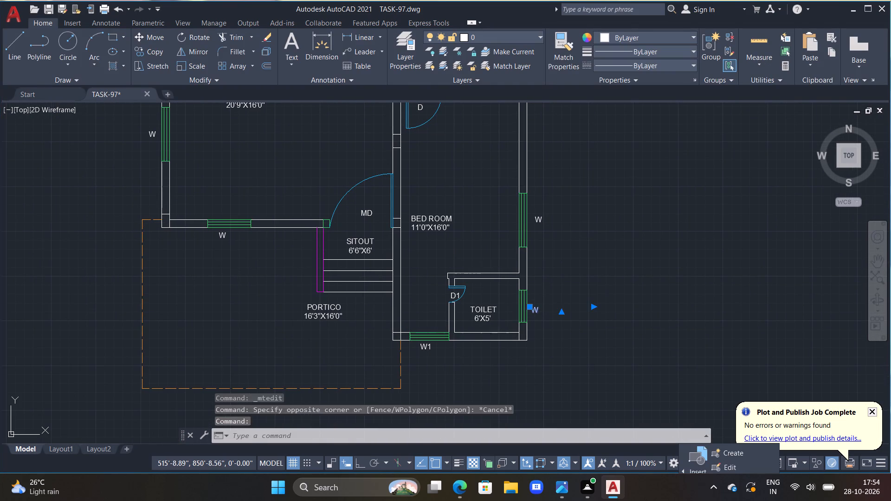
{"action": "scroll", "coordinate": [537, 311], "scroll_direction": "up", "scroll_amount": 1}
{"action": "left_click", "coordinate": [541, 310]}
{"action": "key", "text": "BackSpace"}
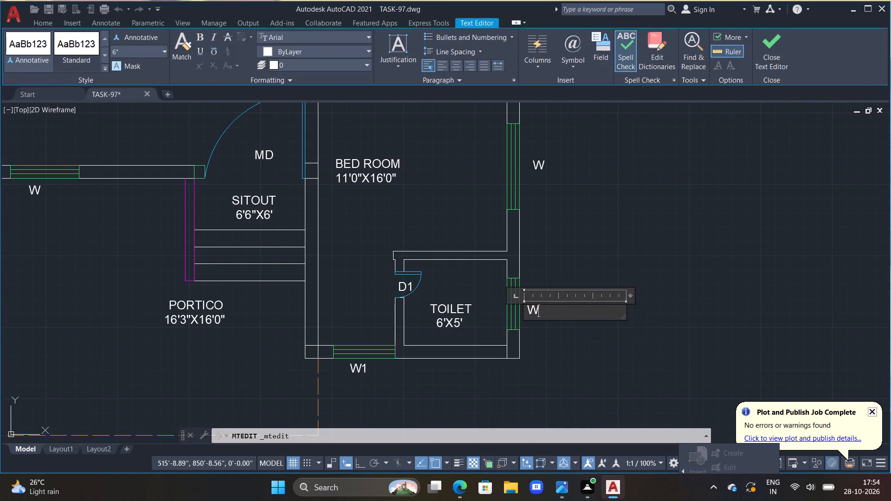
{"action": "key", "text": "v"}
{"action": "left_click", "coordinate": [580, 247]}
{"action": "scroll", "coordinate": [580, 253], "scroll_direction": "down", "scroll_amount": 3}
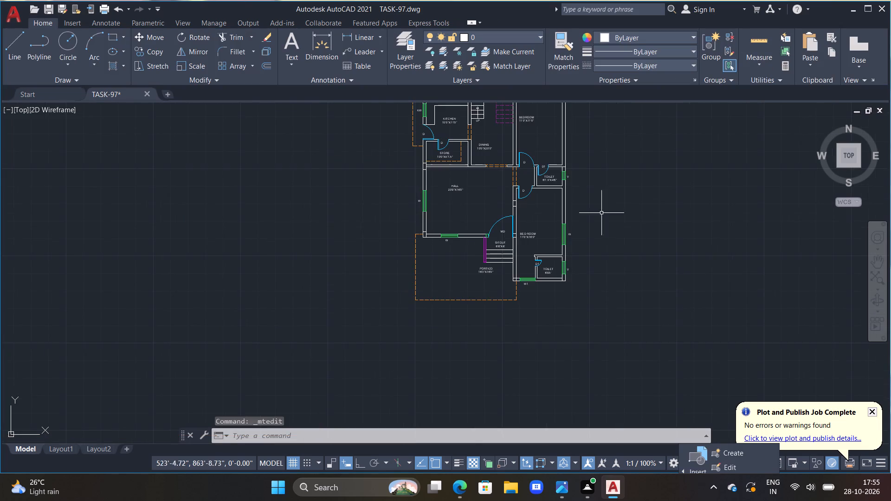
Check the room, door and window labels across the whole floor plan.
{"action": "middle_click_drag", "start_coordinate": [610, 213], "coordinate": [594, 328]}
{"action": "scroll", "coordinate": [559, 244], "scroll_direction": "up", "scroll_amount": 2}
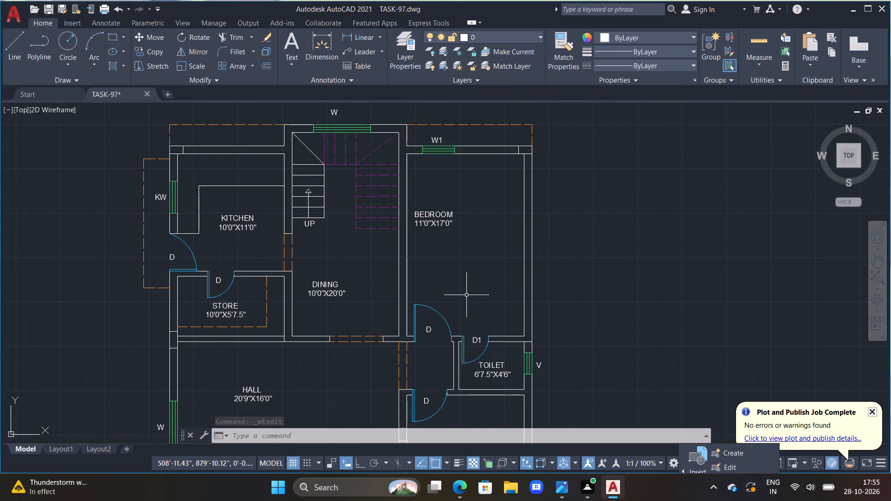
{"action": "middle_click_drag", "start_coordinate": [352, 290], "coordinate": [418, 276]}
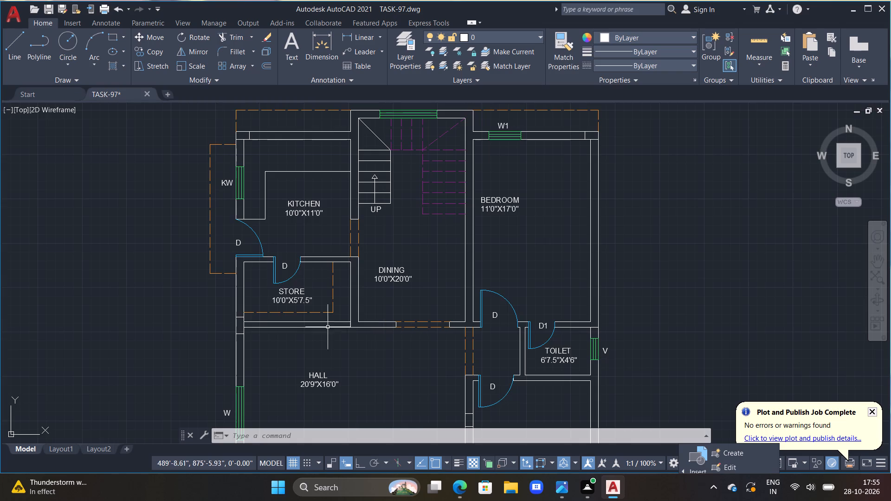
{"action": "scroll", "coordinate": [280, 316], "scroll_direction": "down", "scroll_amount": 2}
{"action": "middle_click_drag", "start_coordinate": [342, 313], "coordinate": [519, 265]}
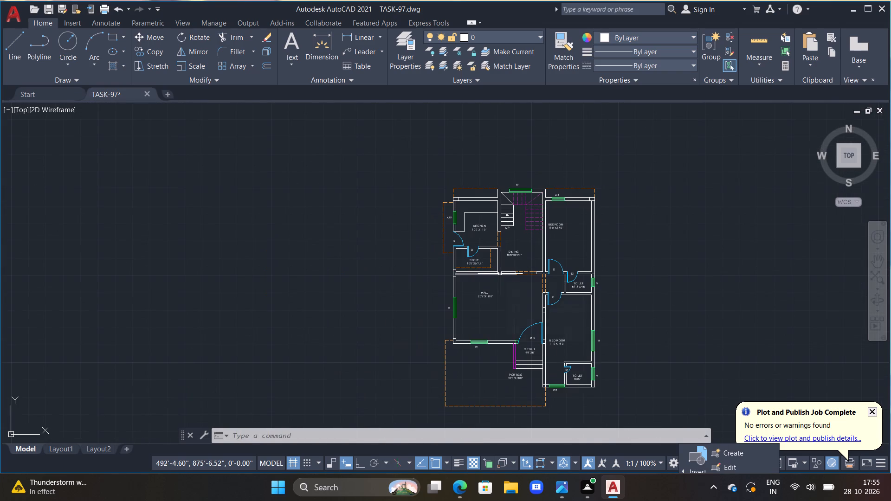
{"action": "key", "text": "Escape"}
{"action": "key", "text": "Escape"}
{"action": "key", "text": "Escape"}
{"action": "key", "text": "Escape"}
{"action": "key", "text": "Escape"}
{"action": "scroll", "coordinate": [567, 214], "scroll_direction": "up", "scroll_amount": 2}
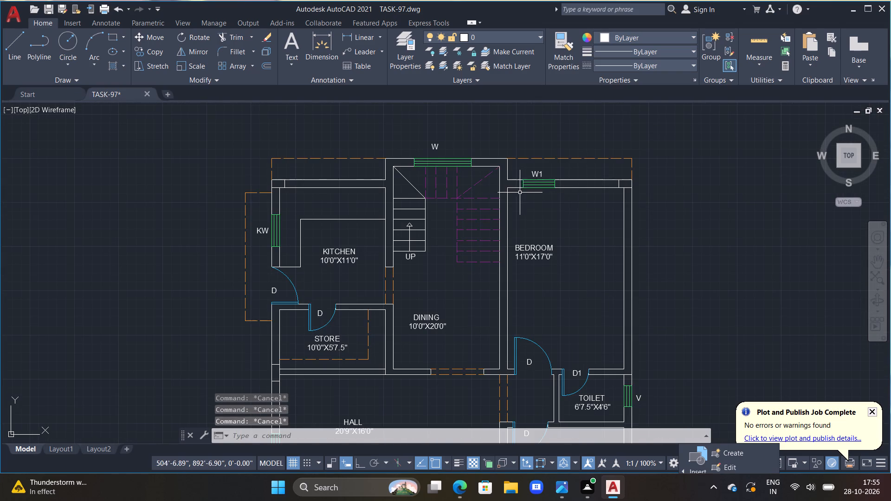
{"action": "scroll", "coordinate": [506, 192], "scroll_direction": "down", "scroll_amount": 1}
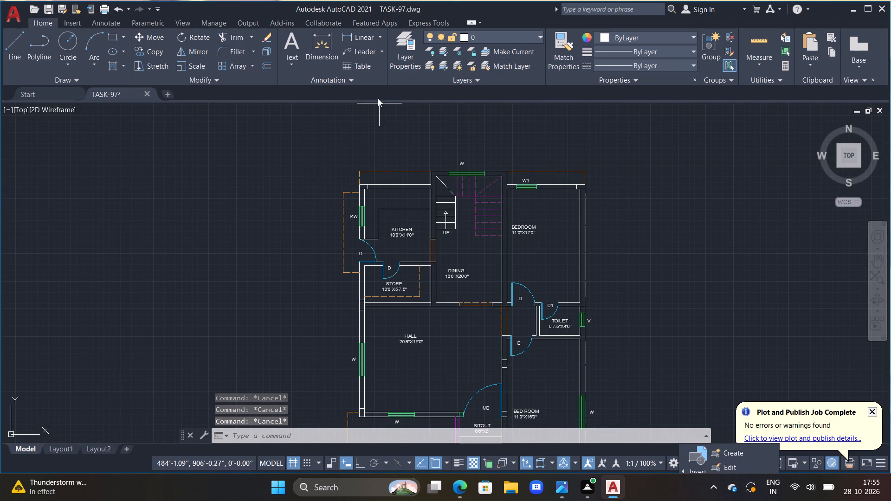
Add an overall horizontal dimension from the kitchen's outer top corner to the bedroom's outer top corner, placed above the staircase window's W label.
{"action": "left_click", "coordinate": [315, 36]}
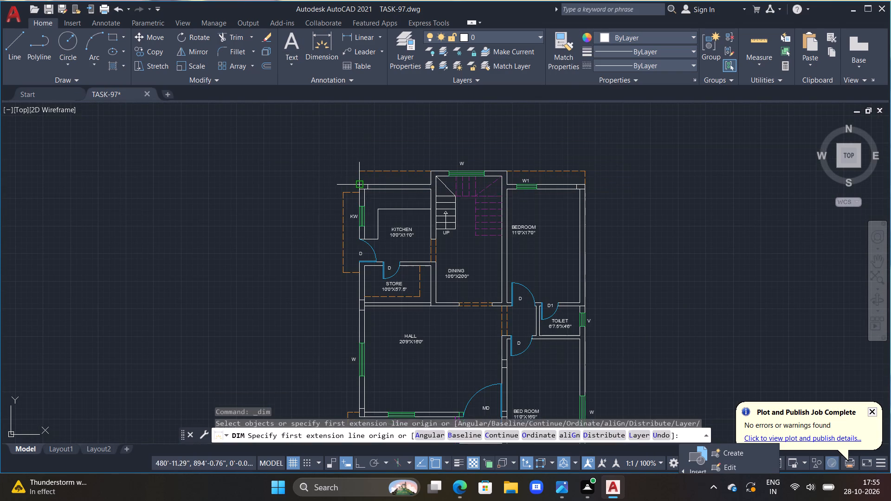
{"action": "scroll", "coordinate": [355, 182], "scroll_direction": "up", "scroll_amount": 4}
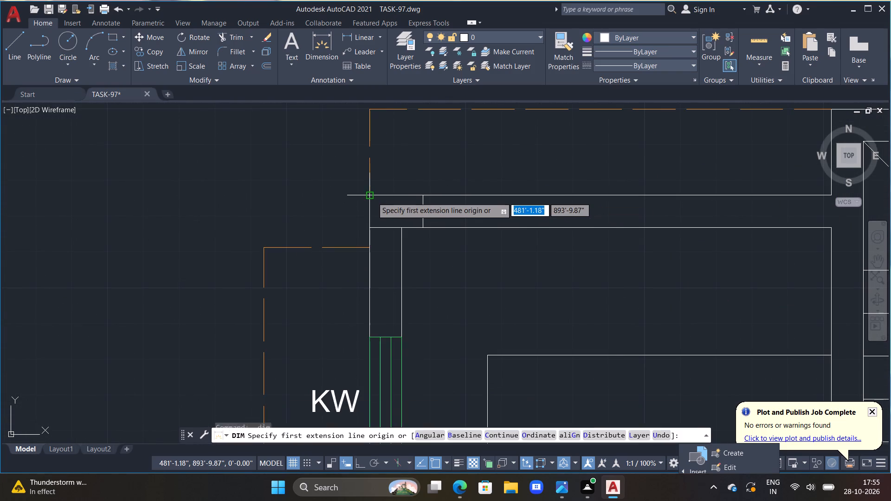
{"action": "left_click", "coordinate": [366, 196]}
{"action": "scroll", "coordinate": [615, 187], "scroll_direction": "down", "scroll_amount": 1}
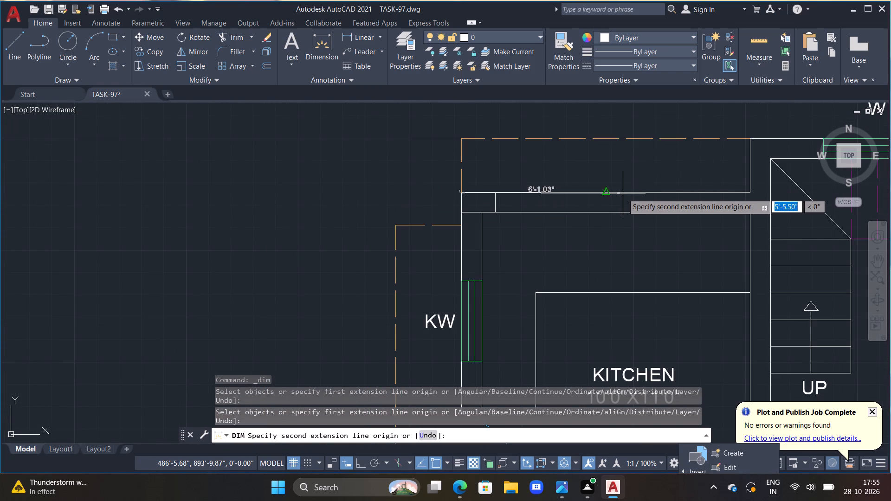
{"action": "key", "text": "F8"}
{"action": "middle_click_drag", "start_coordinate": [623, 193], "coordinate": [15, 232]}
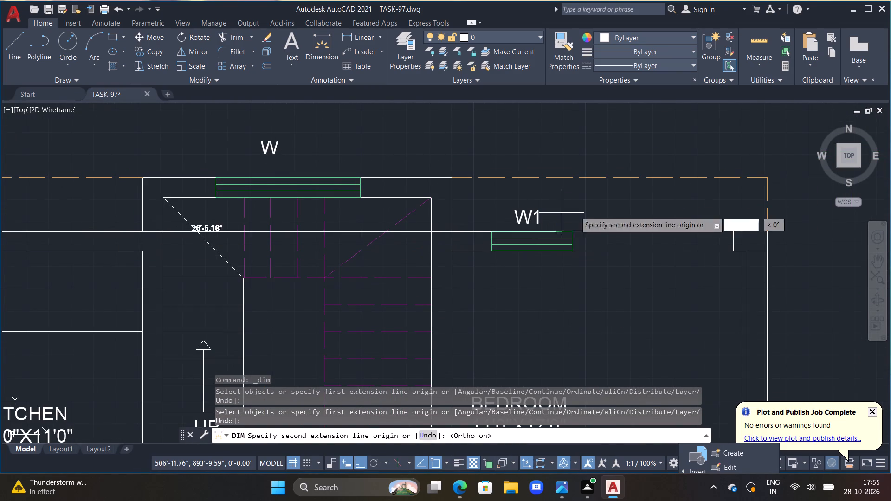
{"action": "left_click", "coordinate": [766, 234]}
{"action": "middle_click_drag", "start_coordinate": [750, 142], "coordinate": [753, 142]}
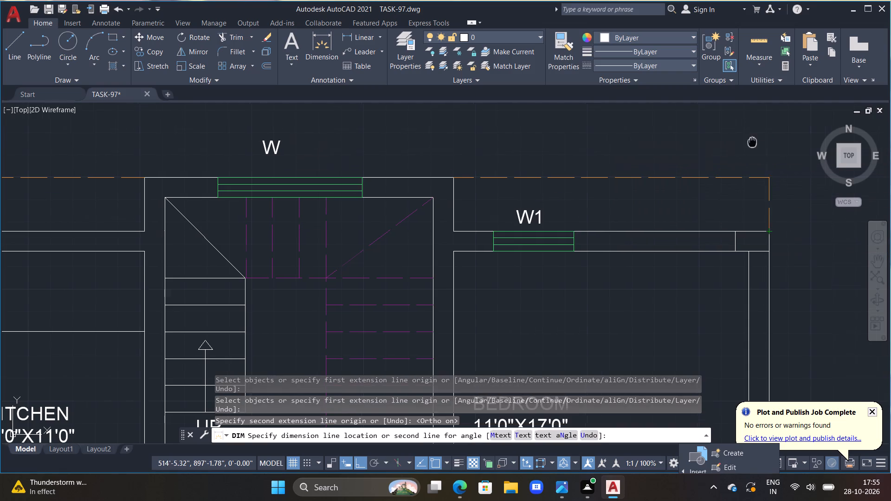
{"action": "middle_click_drag", "start_coordinate": [753, 142], "coordinate": [789, 234]}
{"action": "left_click", "coordinate": [762, 146]}
{"action": "key", "text": "Escape"}
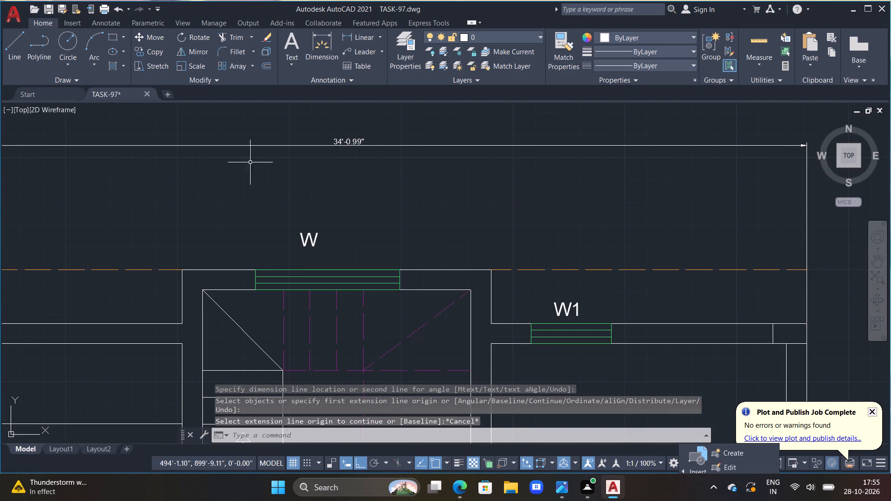
Override the text of the overall width dimension above the plan with 40'-0".
{"action": "double_click", "coordinate": [357, 141]}
{"action": "scroll", "coordinate": [357, 141], "scroll_direction": "up", "scroll_amount": 2}
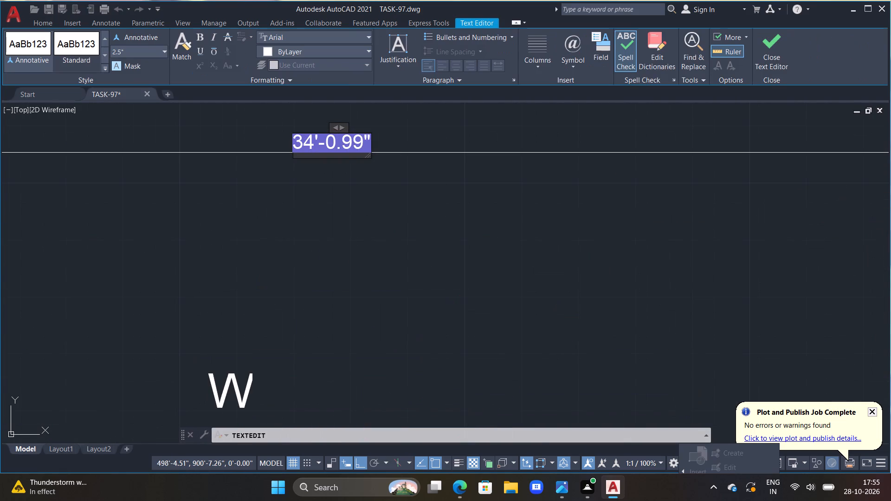
{"action": "left_click", "coordinate": [368, 147]}
{"action": "key", "text": "BackSpace"}
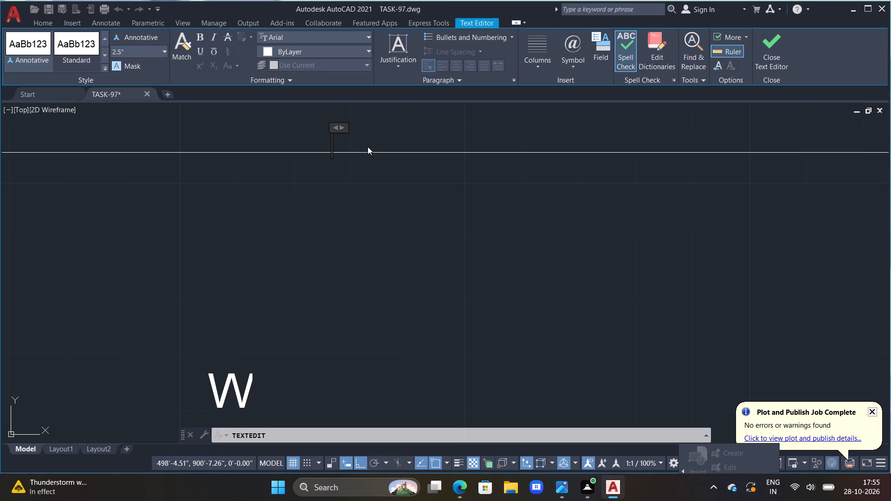
{"action": "key", "text": "1"}
{"action": "key", "text": "BackSpace"}
{"action": "type", "text": "40'-0\""}
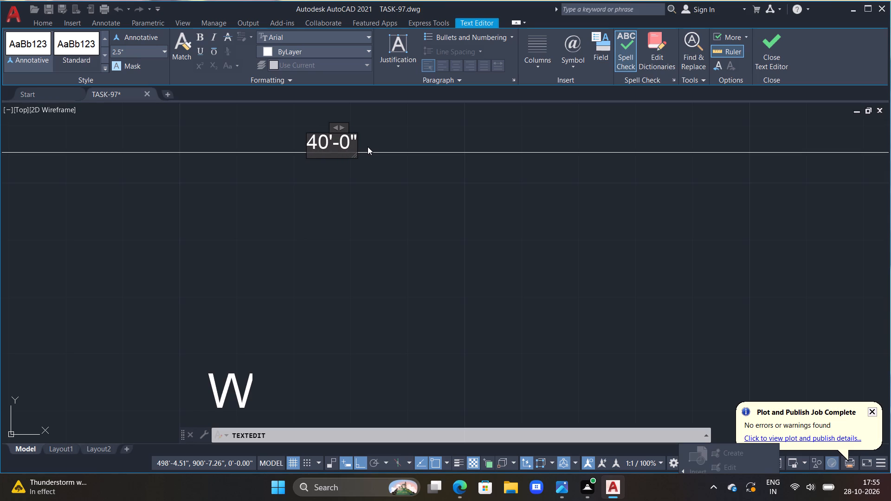
{"action": "left_click_drag", "start_coordinate": [401, 125], "coordinate": [406, 130]}
{"action": "key", "text": "Escape"}
{"action": "scroll", "coordinate": [401, 141], "scroll_direction": "down", "scroll_amount": 1}
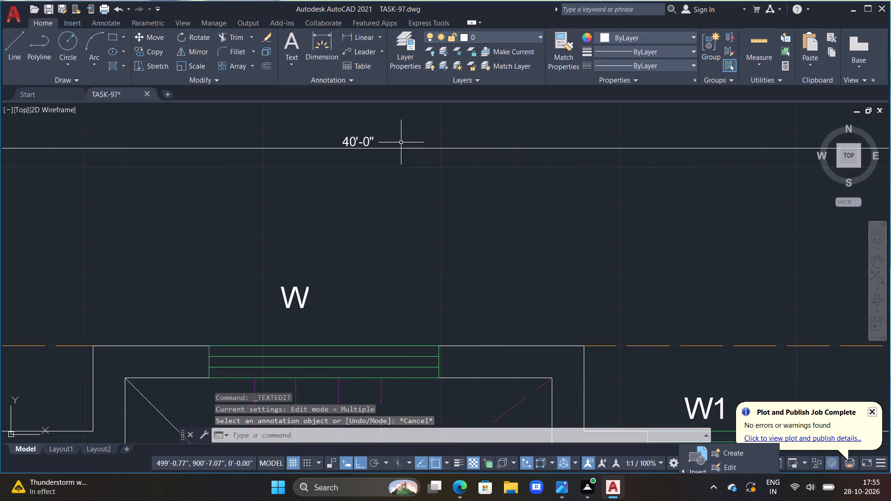
{"action": "key", "text": "Escape"}
Set the text height of the 40'-0" dimension to 6".
{"action": "left_click", "coordinate": [357, 147]}
{"action": "right_click", "coordinate": [357, 147]}
{"action": "key", "text": "Escape"}
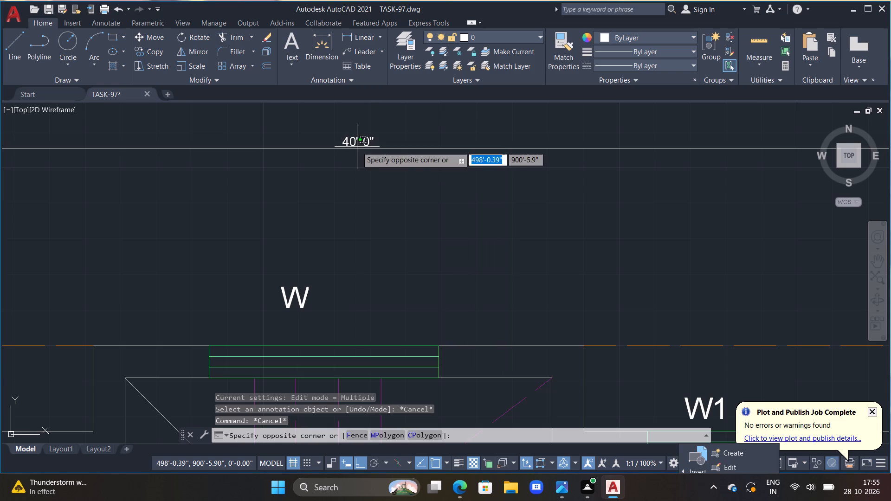
{"action": "left_click", "coordinate": [357, 137]}
{"action": "right_click", "coordinate": [352, 154]}
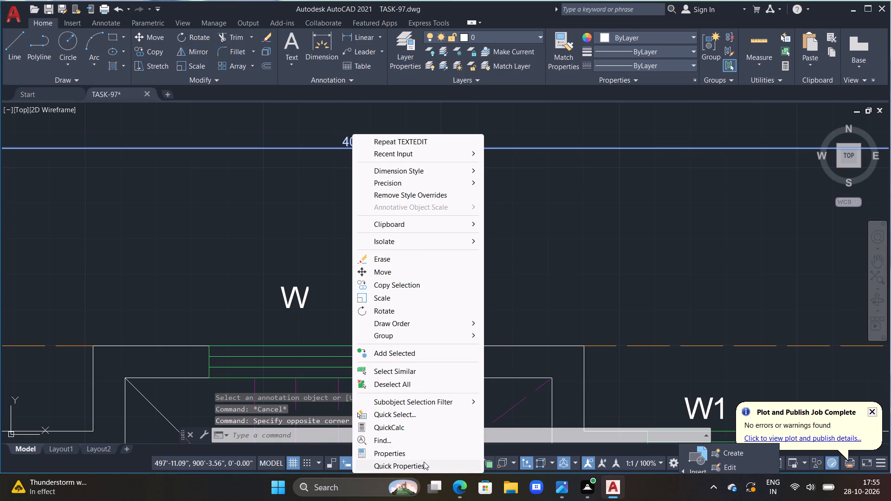
{"action": "left_click", "coordinate": [420, 456]}
{"action": "scroll", "coordinate": [75, 227], "scroll_direction": "down", "scroll_amount": 2}
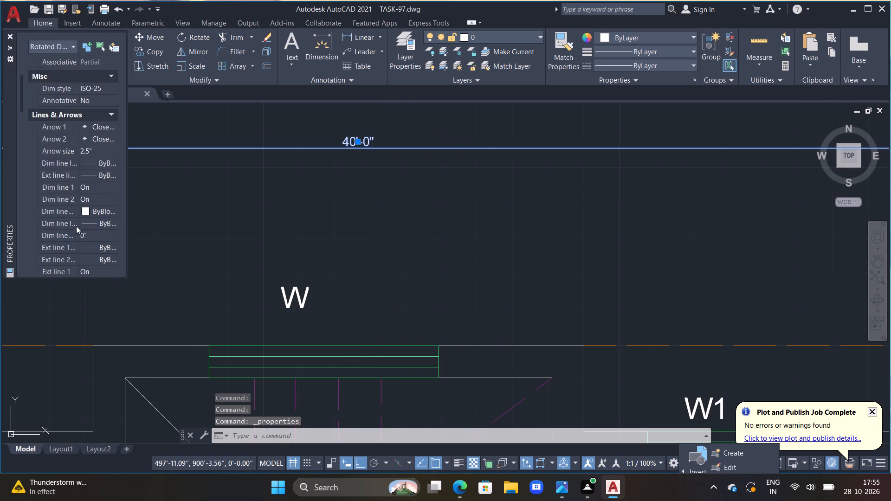
{"action": "scroll", "coordinate": [77, 227], "scroll_direction": "down", "scroll_amount": 4}
{"action": "left_click", "coordinate": [103, 182]}
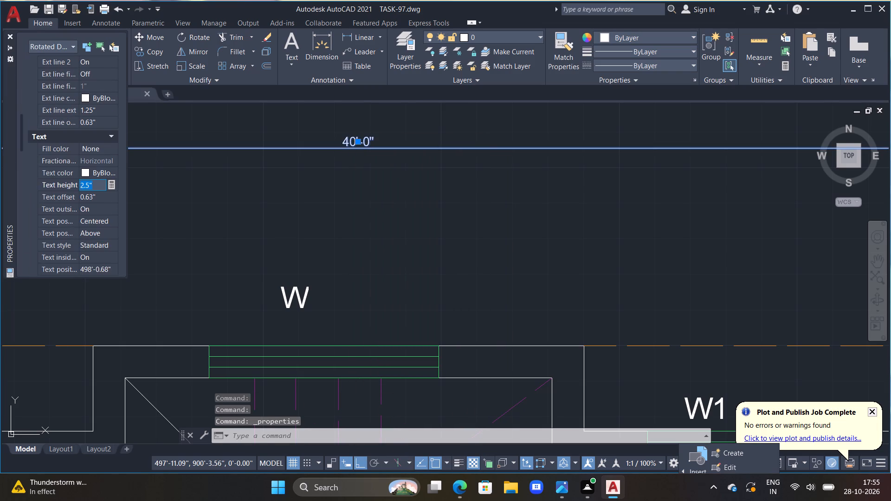
{"action": "key", "text": "BackSpace"}
{"action": "type", "text": "6\""}
{"action": "key", "text": "Return"}
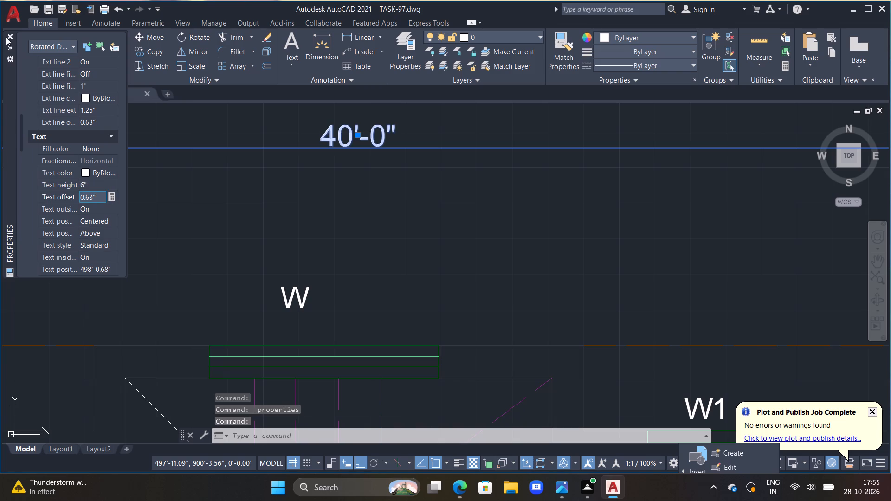
{"action": "left_click", "coordinate": [7, 35]}
{"action": "key", "text": "Escape"}
{"action": "key", "text": "Escape"}
Add an overall vertical dimension from the 11'0"X17'0" bedroom's outer top corner to the 6'X5' toilet's outer bottom corner, placed outside the V labels.
{"action": "scroll", "coordinate": [284, 175], "scroll_direction": "down", "scroll_amount": 4}
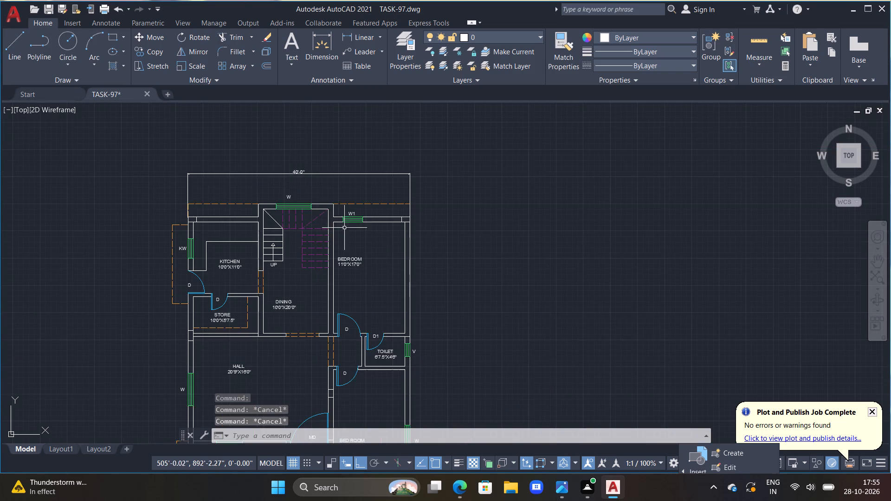
{"action": "middle_click_drag", "start_coordinate": [348, 228], "coordinate": [484, 174]}
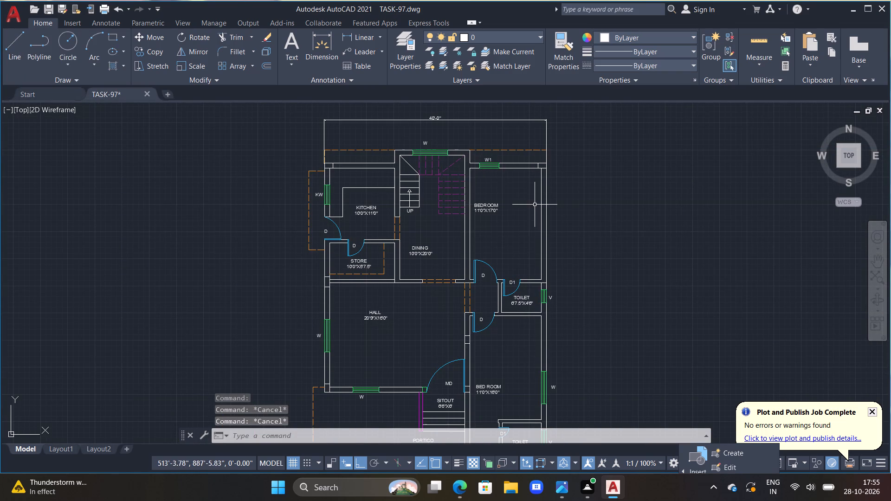
{"action": "middle_click_drag", "start_coordinate": [534, 204], "coordinate": [521, 167]}
{"action": "scroll", "coordinate": [520, 170], "scroll_direction": "down", "scroll_amount": 1}
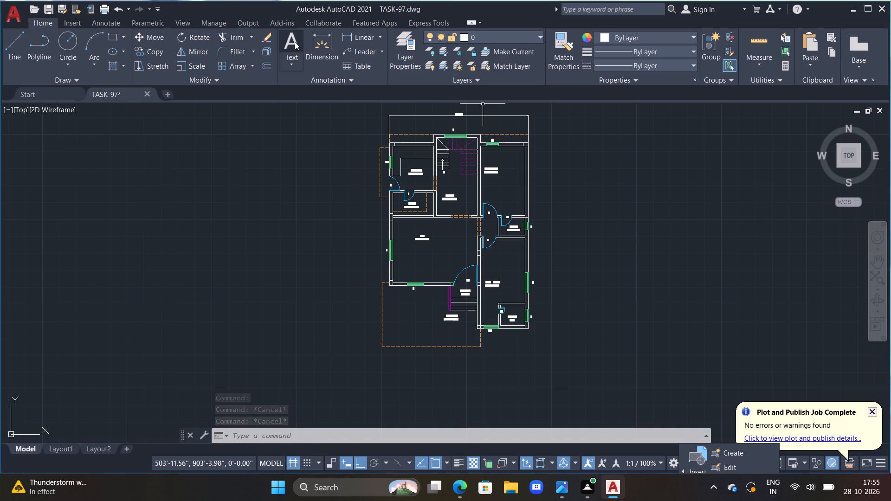
{"action": "left_click", "coordinate": [322, 42]}
{"action": "scroll", "coordinate": [529, 145], "scroll_direction": "up", "scroll_amount": 4}
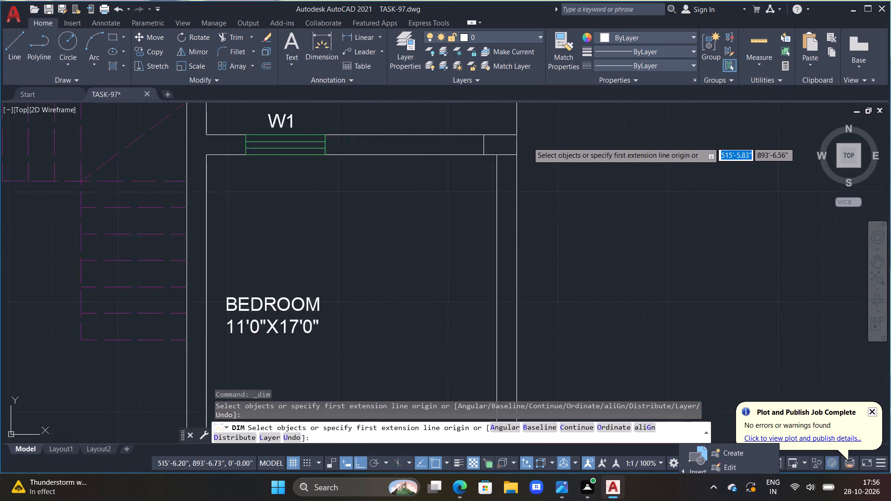
{"action": "scroll", "coordinate": [528, 142], "scroll_direction": "up", "scroll_amount": 1}
{"action": "left_click", "coordinate": [510, 128]}
{"action": "scroll", "coordinate": [545, 326], "scroll_direction": "down", "scroll_amount": 4}
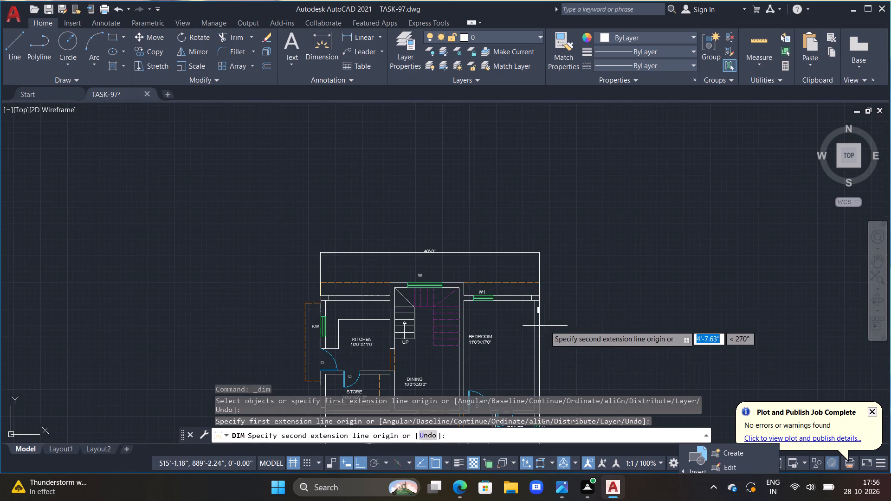
{"action": "middle_click_drag", "start_coordinate": [546, 360], "coordinate": [478, 186]}
{"action": "scroll", "coordinate": [477, 195], "scroll_direction": "down", "scroll_amount": 1}
{"action": "middle_click_drag", "start_coordinate": [488, 282], "coordinate": [484, 174]}
{"action": "scroll", "coordinate": [458, 223], "scroll_direction": "up", "scroll_amount": 2}
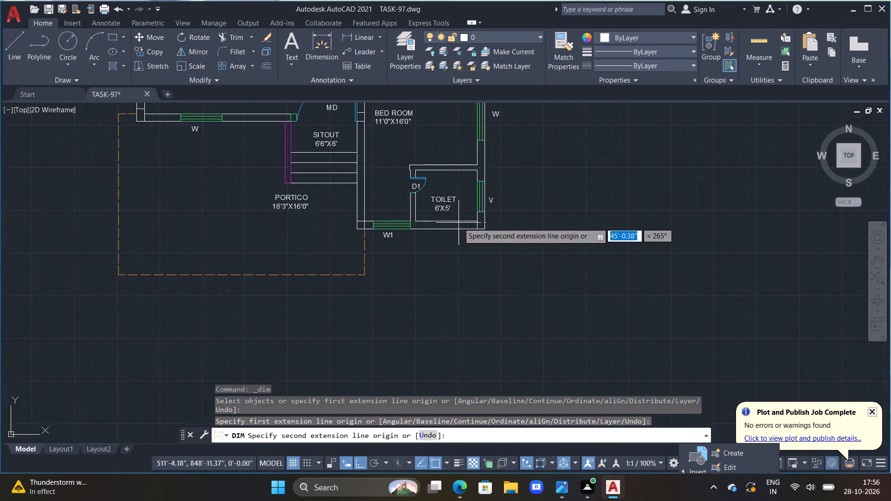
{"action": "scroll", "coordinate": [463, 226], "scroll_direction": "up", "scroll_amount": 2}
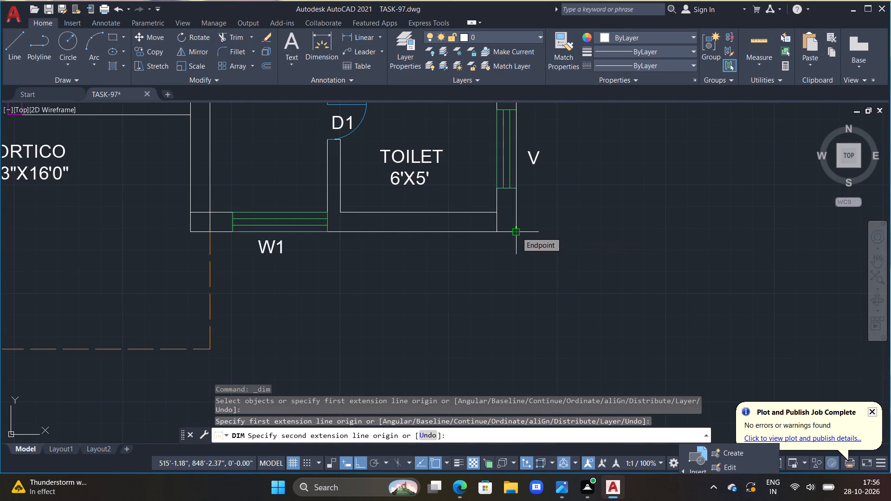
{"action": "left_click", "coordinate": [517, 232]}
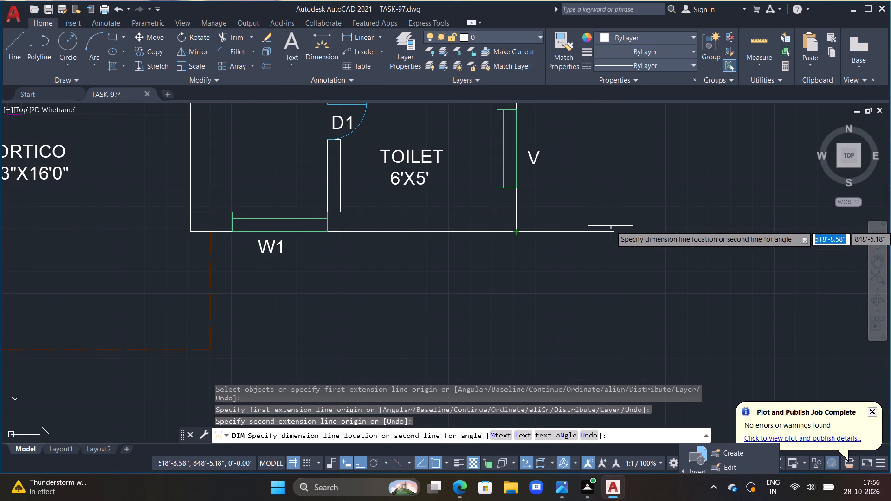
{"action": "left_click", "coordinate": [611, 226]}
{"action": "key", "text": "Escape"}
{"action": "scroll", "coordinate": [594, 199], "scroll_direction": "down", "scroll_amount": 1}
{"action": "middle_click_drag", "start_coordinate": [604, 279], "coordinate": [607, 304]}
{"action": "scroll", "coordinate": [607, 304], "scroll_direction": "down", "scroll_amount": 1}
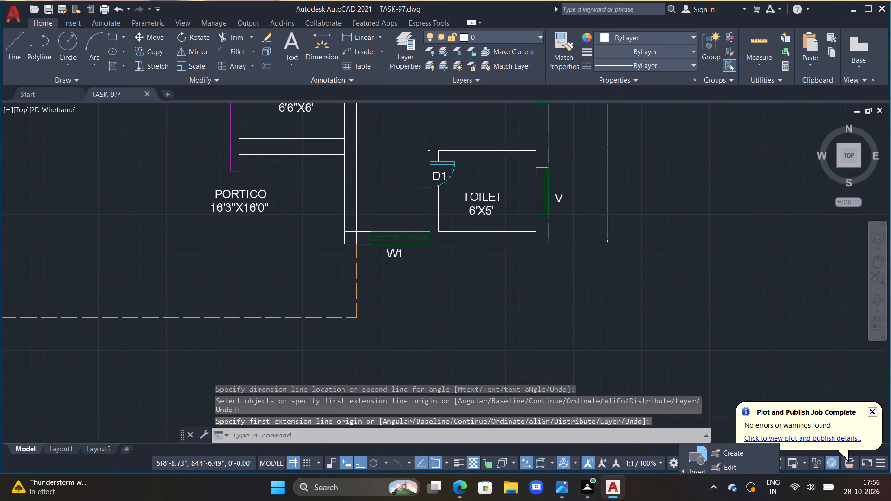
Override the text of the overall vertical dimension beside the V labels with 60'-0".
{"action": "scroll", "coordinate": [607, 304], "scroll_direction": "down", "scroll_amount": 1}
{"action": "scroll", "coordinate": [571, 188], "scroll_direction": "down", "scroll_amount": 2}
{"action": "middle_click_drag", "start_coordinate": [570, 191], "coordinate": [523, 285]}
{"action": "scroll", "coordinate": [524, 272], "scroll_direction": "up", "scroll_amount": 5}
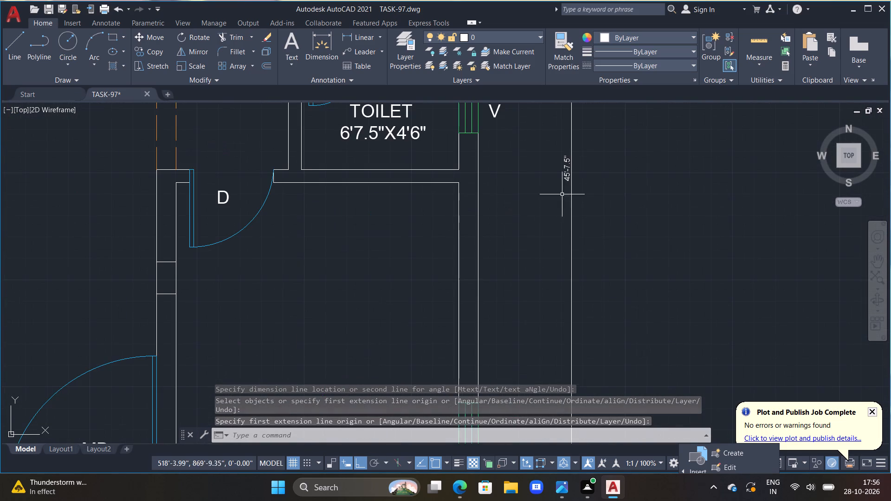
{"action": "double_click", "coordinate": [569, 174]}
{"action": "scroll", "coordinate": [569, 174], "scroll_direction": "up", "scroll_amount": 3}
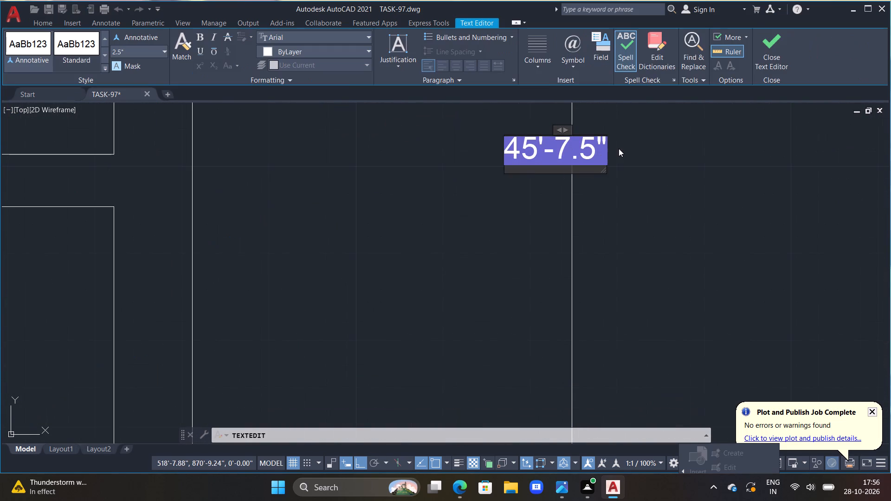
{"action": "left_click", "coordinate": [606, 154]}
{"action": "key", "text": "Right"}
{"action": "key", "text": "BackSpace"}
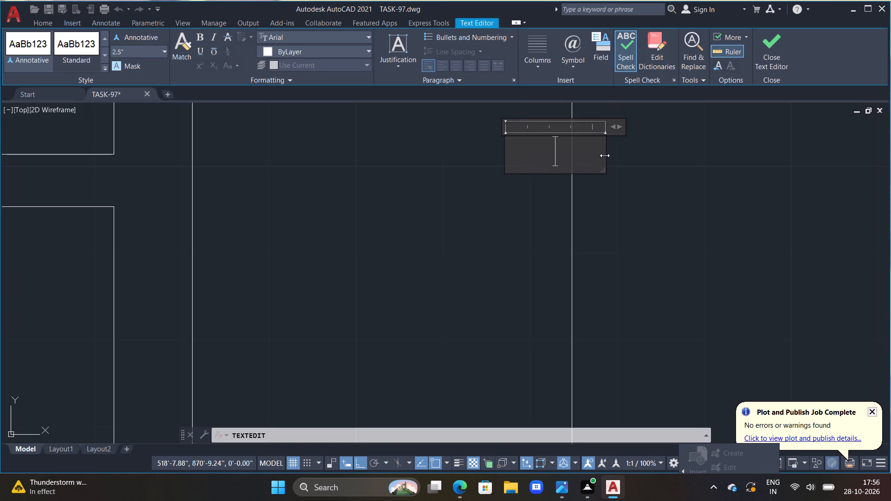
{"action": "type", "text": "60'"}
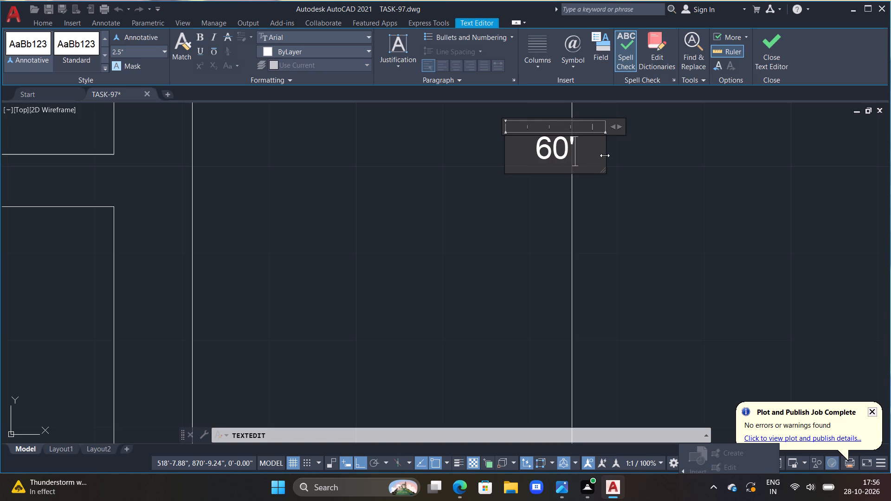
{"action": "type", "text": "-0\""}
{"action": "left_click_drag", "start_coordinate": [606, 156], "coordinate": [614, 159]}
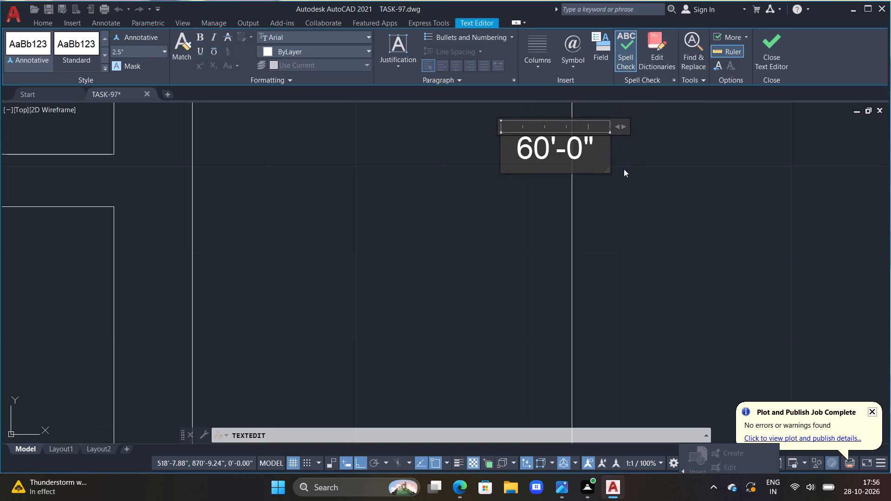
{"action": "left_click", "coordinate": [633, 179]}
{"action": "key", "text": "Escape"}
{"action": "scroll", "coordinate": [638, 176], "scroll_direction": "down", "scroll_amount": 3}
{"action": "key", "text": "Escape"}
{"action": "key", "text": "Escape"}
{"action": "scroll", "coordinate": [623, 186], "scroll_direction": "down", "scroll_amount": 2}
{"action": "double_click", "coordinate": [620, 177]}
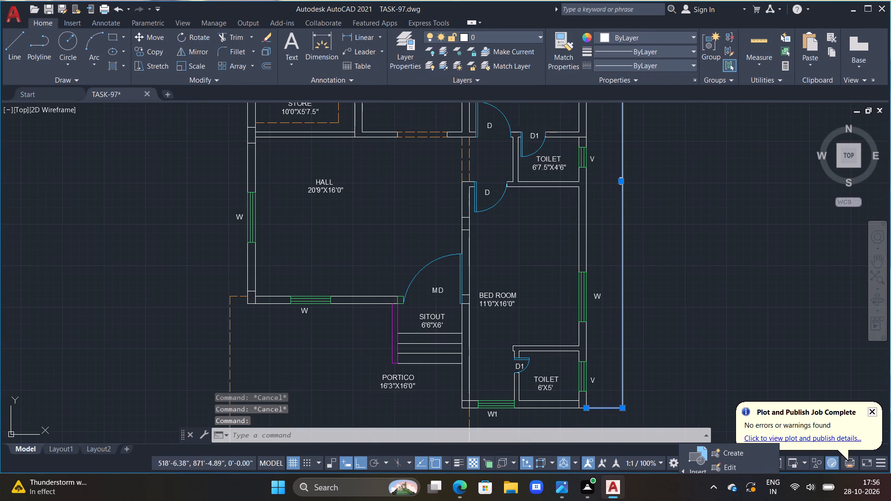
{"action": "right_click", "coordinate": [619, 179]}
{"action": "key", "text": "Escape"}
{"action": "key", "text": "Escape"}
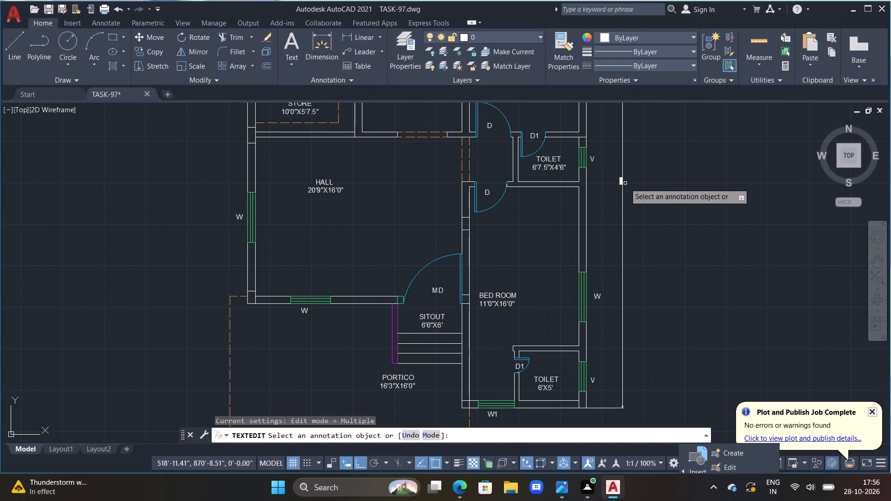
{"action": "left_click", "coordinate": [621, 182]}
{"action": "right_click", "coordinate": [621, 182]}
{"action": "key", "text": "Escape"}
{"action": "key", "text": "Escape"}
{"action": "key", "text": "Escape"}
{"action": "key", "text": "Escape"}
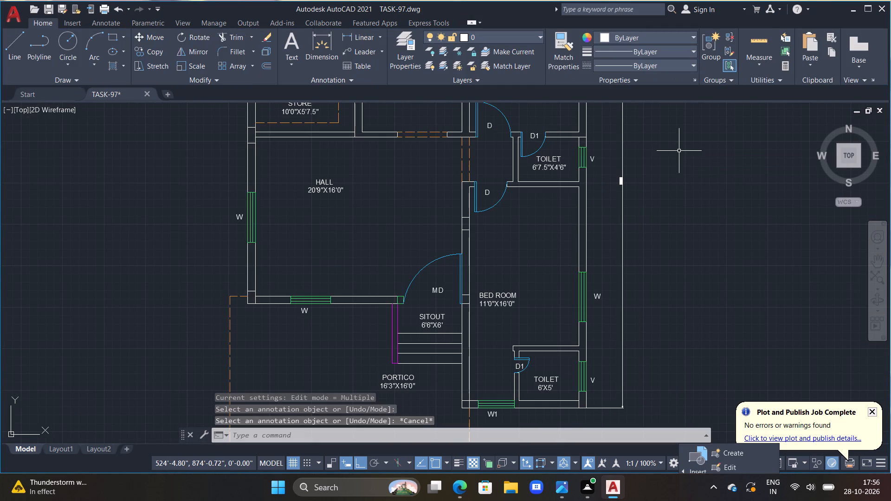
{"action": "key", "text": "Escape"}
Set the text height of the 60'-0" overall vertical dimension to 6".
{"action": "left_click_drag", "start_coordinate": [644, 160], "coordinate": [609, 196]}
{"action": "left_click", "coordinate": [605, 213]}
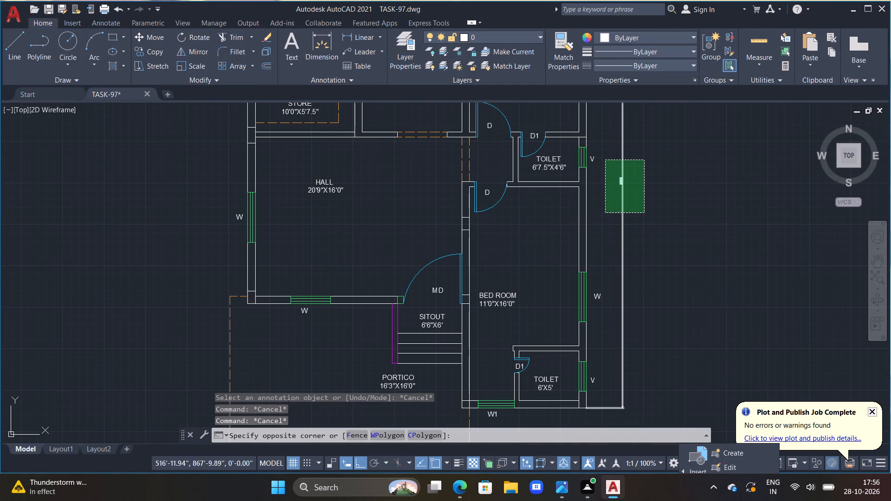
{"action": "right_click", "coordinate": [637, 206]}
{"action": "left_click", "coordinate": [714, 453]}
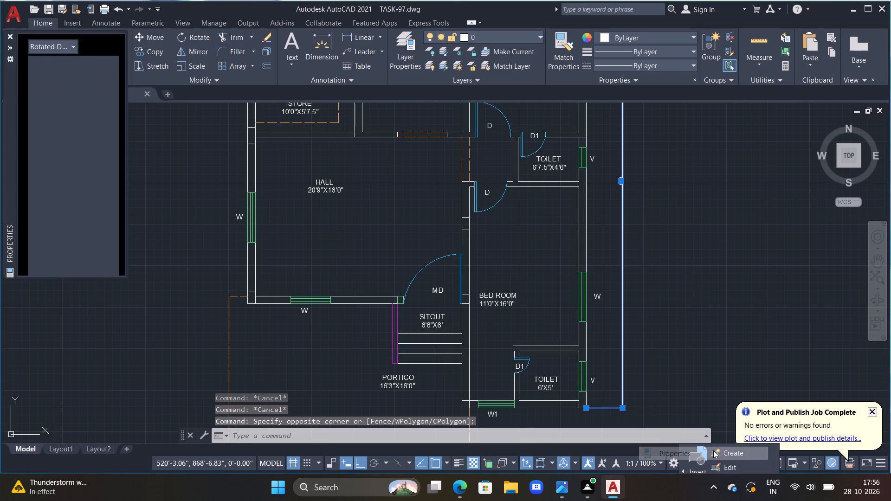
{"action": "scroll", "coordinate": [70, 187], "scroll_direction": "down", "scroll_amount": 5}
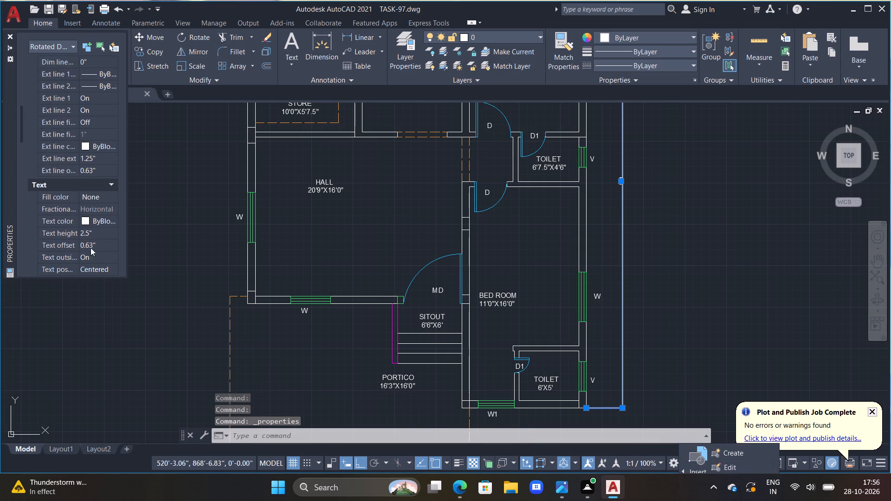
{"action": "left_click", "coordinate": [103, 237]}
{"action": "key", "text": "BackSpace"}
{"action": "key", "text": "3"}
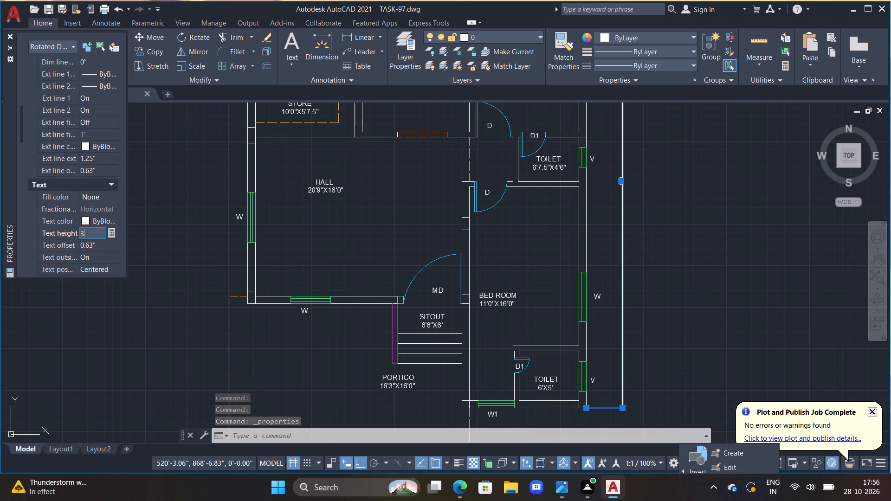
{"action": "key", "text": "BackSpace"}
{"action": "type", "text": "6\""}
{"action": "key", "text": "Return"}
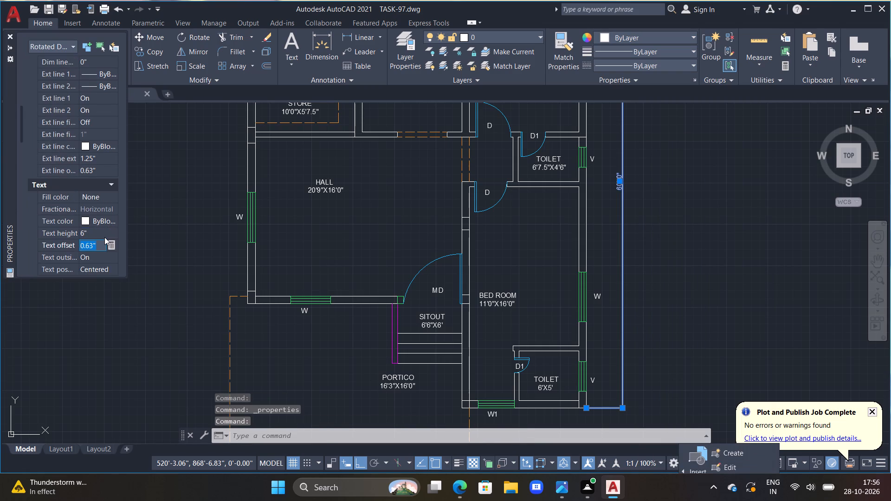
{"action": "left_click", "coordinate": [9, 36]}
{"action": "key", "text": "Escape"}
{"action": "key", "text": "Escape"}
Insert the Microwave block from the DesignCenter's Kitchens.dwg sample into the empty space outside the plan on the kitchen window's side.
{"action": "scroll", "coordinate": [281, 194], "scroll_direction": "down", "scroll_amount": 2}
{"action": "middle_click_drag", "start_coordinate": [313, 198], "coordinate": [369, 204]}
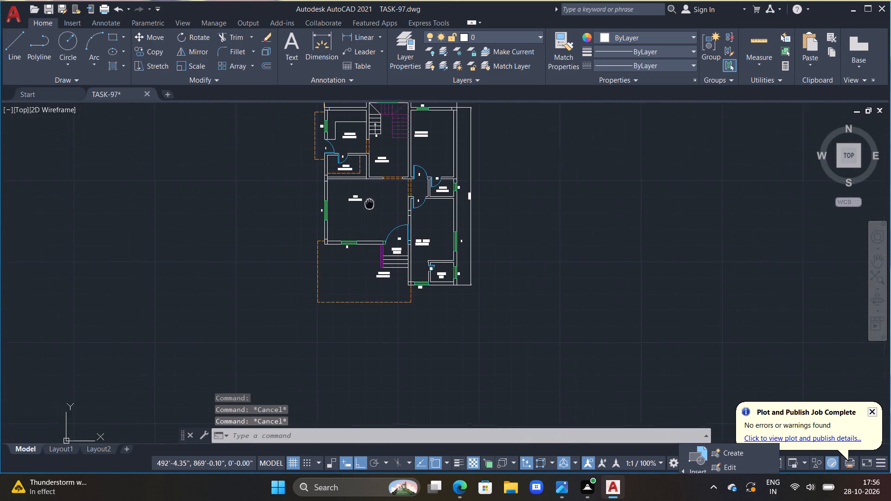
{"action": "middle_click_drag", "start_coordinate": [369, 204], "coordinate": [390, 194]}
{"action": "middle_click_drag", "start_coordinate": [390, 236], "coordinate": [432, 240]}
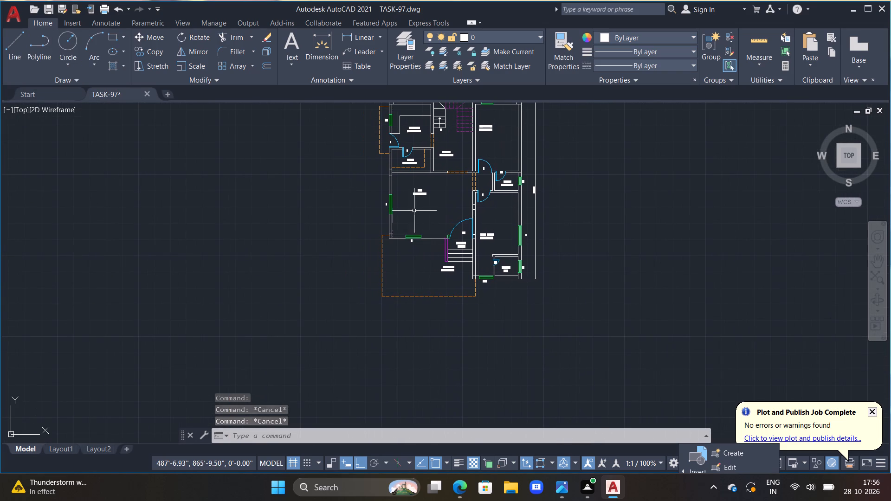
{"action": "middle_click_drag", "start_coordinate": [414, 211], "coordinate": [470, 286]}
{"action": "scroll", "coordinate": [474, 261], "scroll_direction": "up", "scroll_amount": 2}
{"action": "middle_click_drag", "start_coordinate": [478, 234], "coordinate": [460, 374]}
{"action": "key", "text": "Escape"}
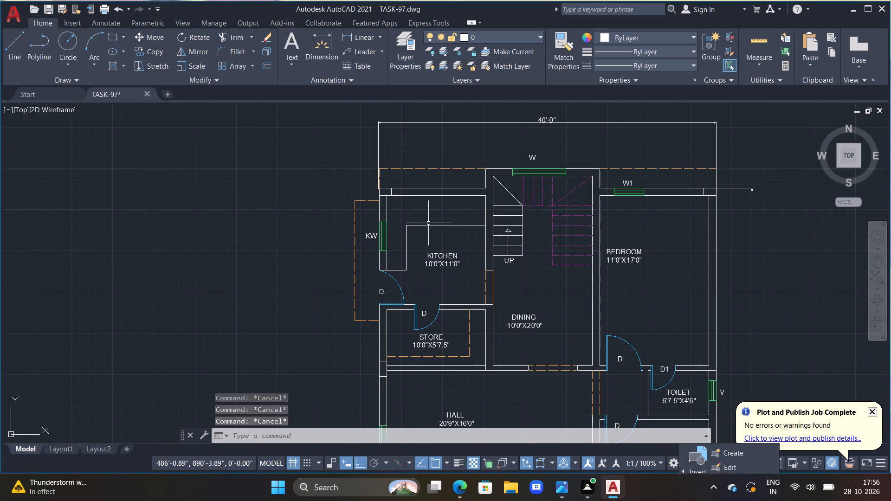
{"action": "key", "text": "Escape"}
{"action": "scroll", "coordinate": [445, 237], "scroll_direction": "up", "scroll_amount": 1}
{"action": "key", "text": "ctrl+2"}
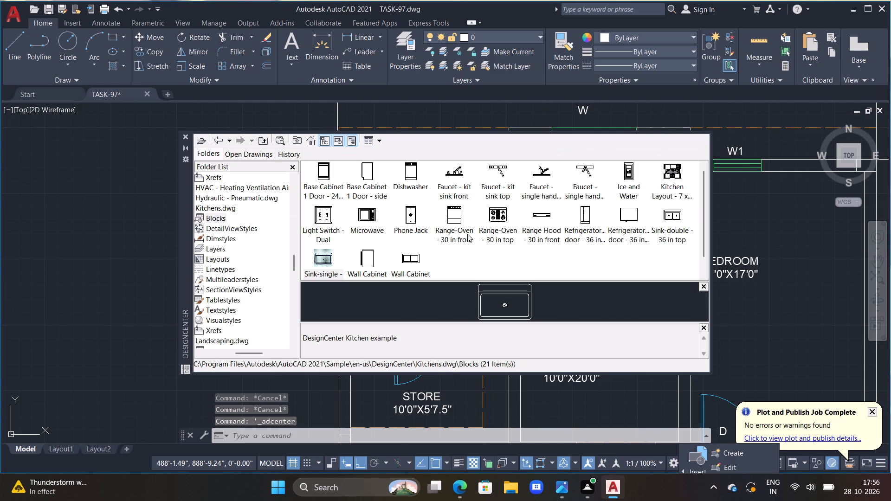
{"action": "double_click", "coordinate": [373, 223]}
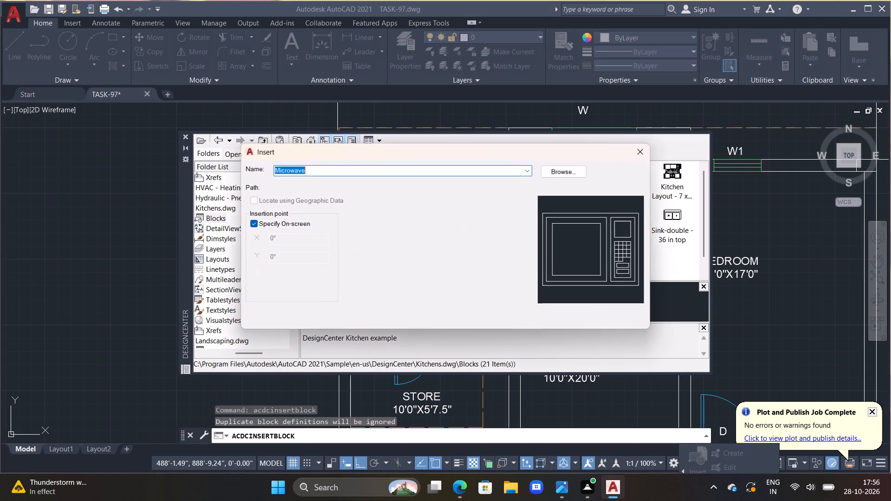
{"action": "left_click", "coordinate": [516, 316]}
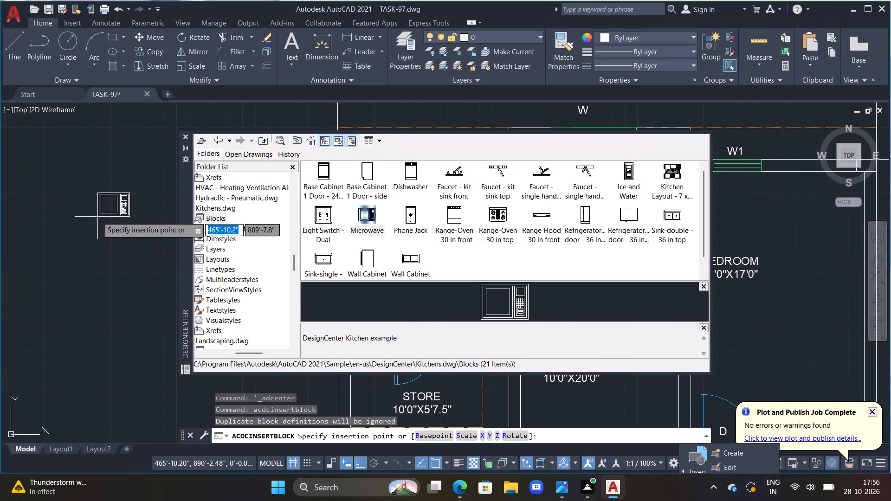
{"action": "left_click", "coordinate": [83, 192]}
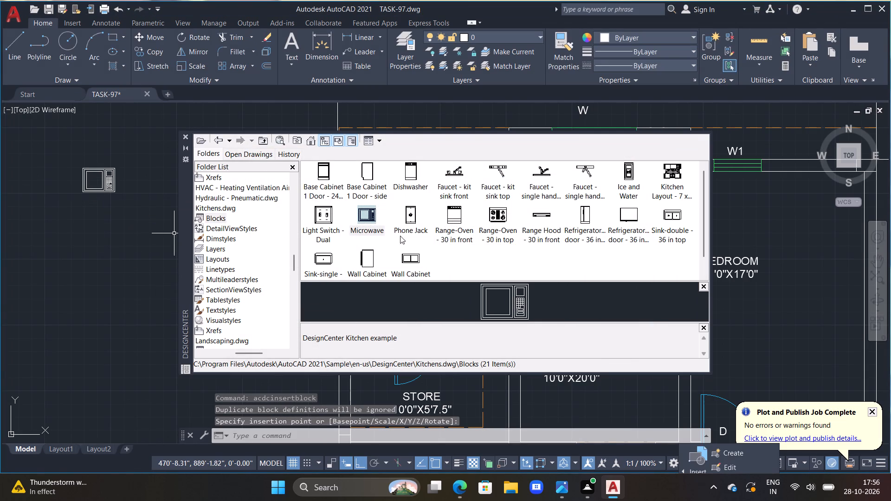
Insert the Sink-single block from Kitchens.dwg beside the microwave, on the side away from the plan.
{"action": "double_click", "coordinate": [307, 257]}
{"action": "double_click", "coordinate": [318, 258]}
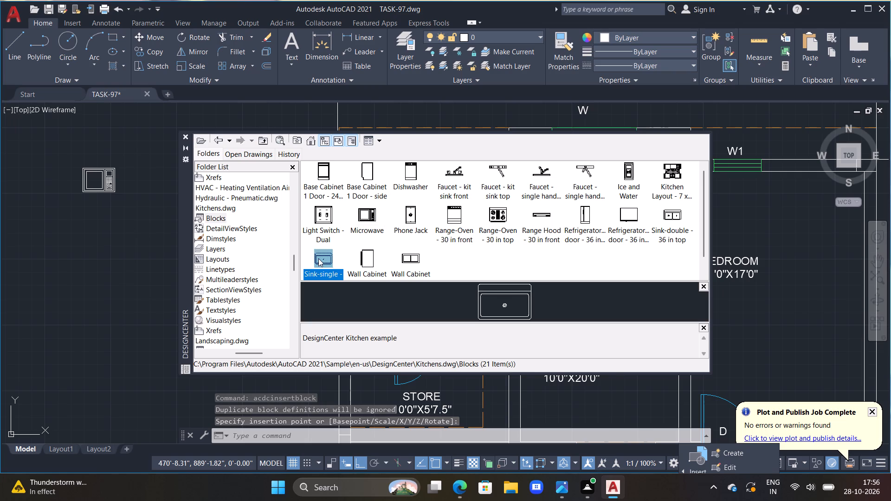
{"action": "left_click", "coordinate": [330, 261]}
{"action": "left_click", "coordinate": [326, 260]}
{"action": "double_click", "coordinate": [328, 256]}
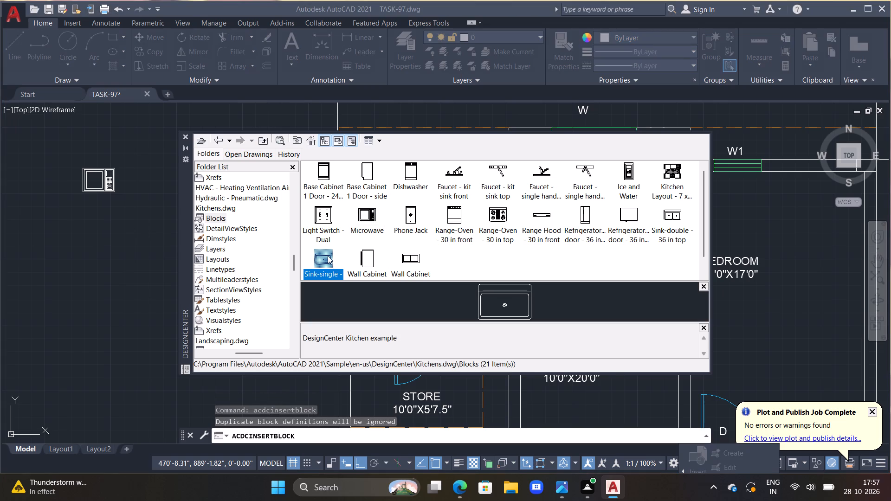
{"action": "left_click", "coordinate": [518, 310]}
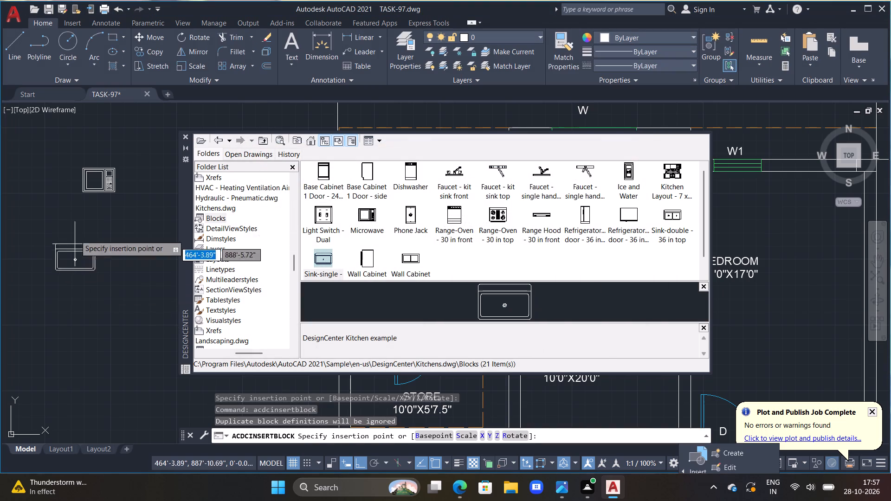
{"action": "left_click", "coordinate": [51, 166]}
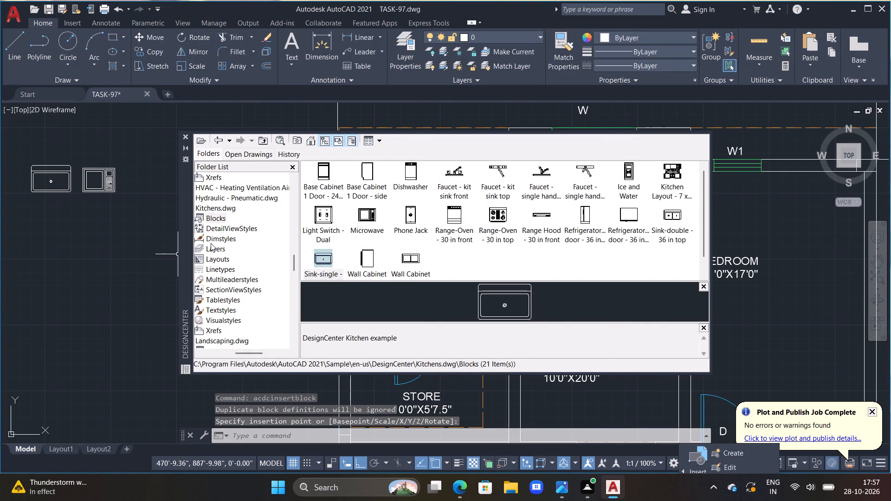
Insert the Toilet - top block from the House Designer.dwg sample beside the microwave, on the side nearer the plan.
{"action": "scroll", "coordinate": [240, 251], "scroll_direction": "up", "scroll_amount": 5}
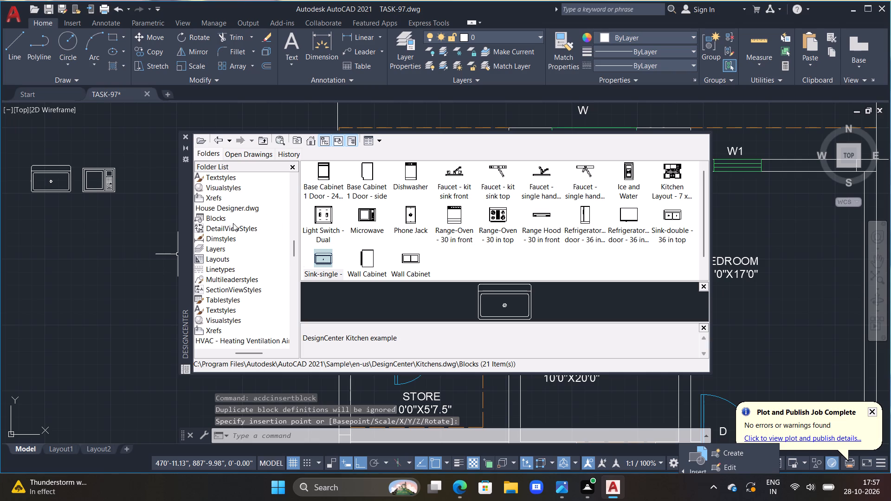
{"action": "left_click", "coordinate": [214, 218]}
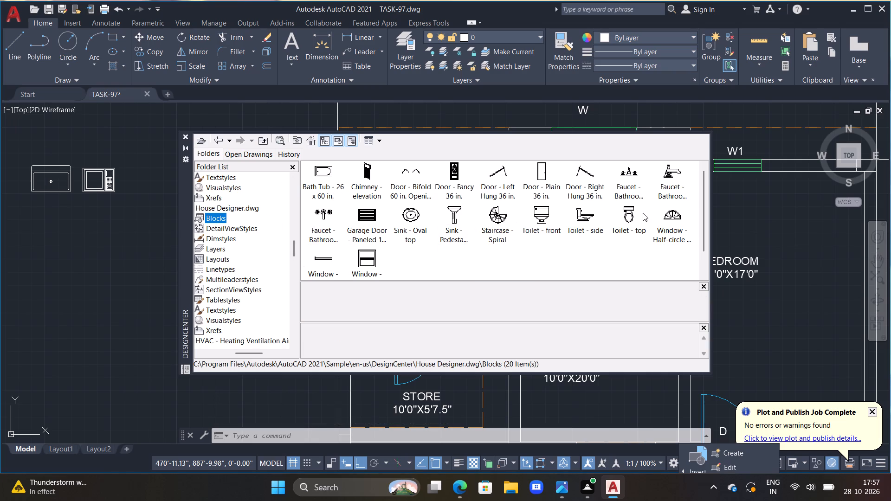
{"action": "left_click", "coordinate": [623, 219]}
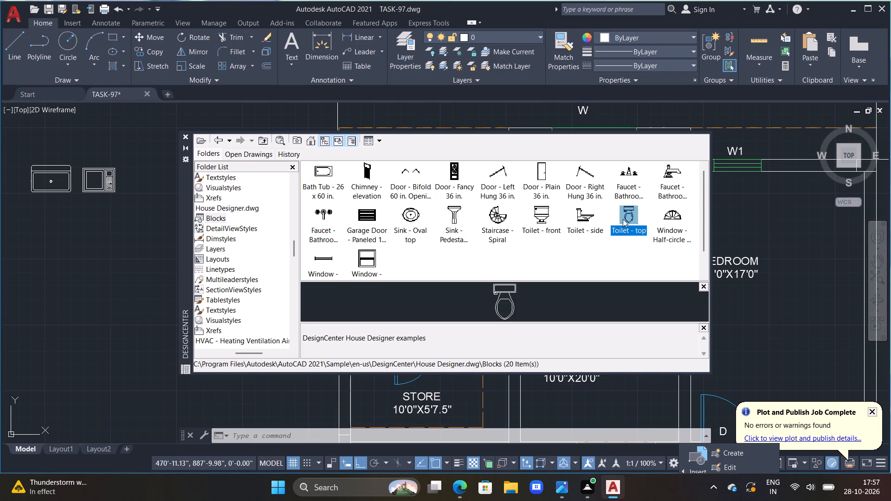
{"action": "double_click", "coordinate": [623, 218]}
{"action": "left_click", "coordinate": [531, 310]}
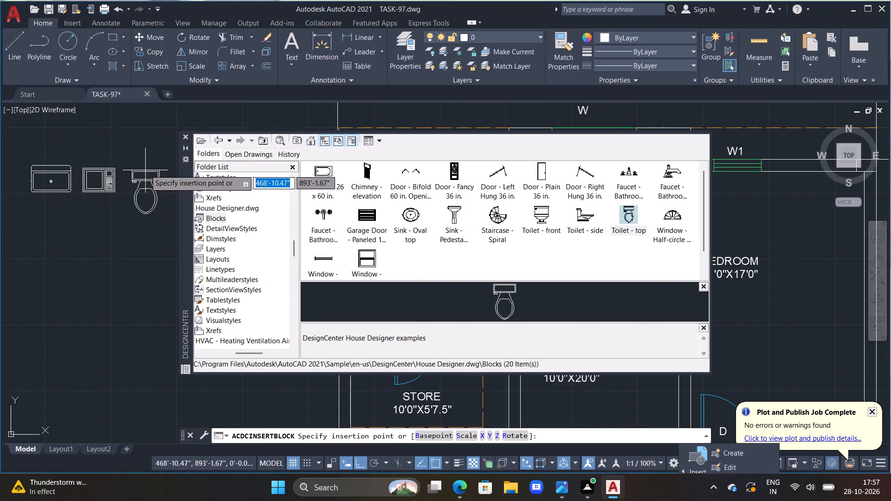
{"action": "left_click", "coordinate": [144, 169]}
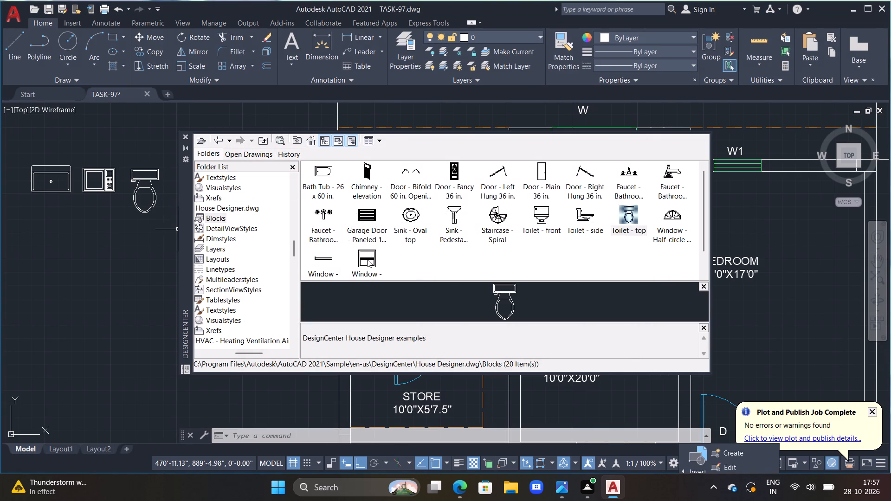
Insert the Bed - Queen block from the Home - Space Planner.dwg sample below the sink and microwave blocks.
{"action": "scroll", "coordinate": [246, 229], "scroll_direction": "up", "scroll_amount": 3}
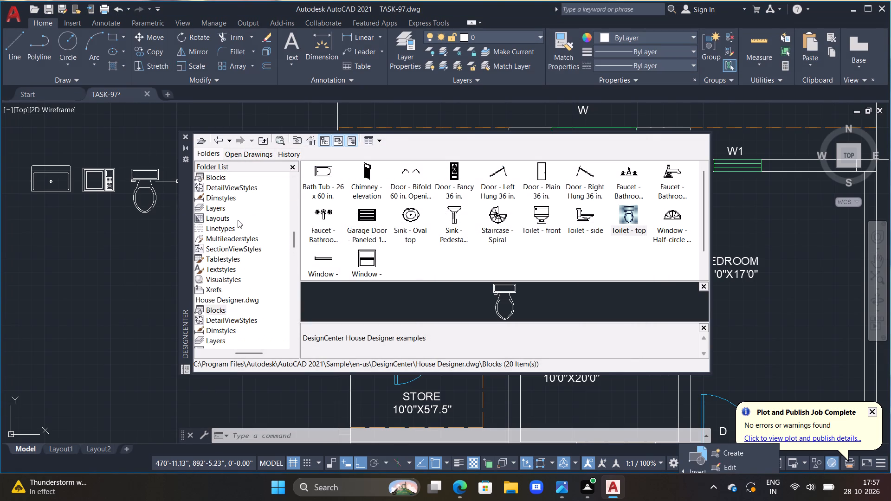
{"action": "scroll", "coordinate": [236, 217], "scroll_direction": "up", "scroll_amount": 1}
{"action": "left_click", "coordinate": [213, 210]}
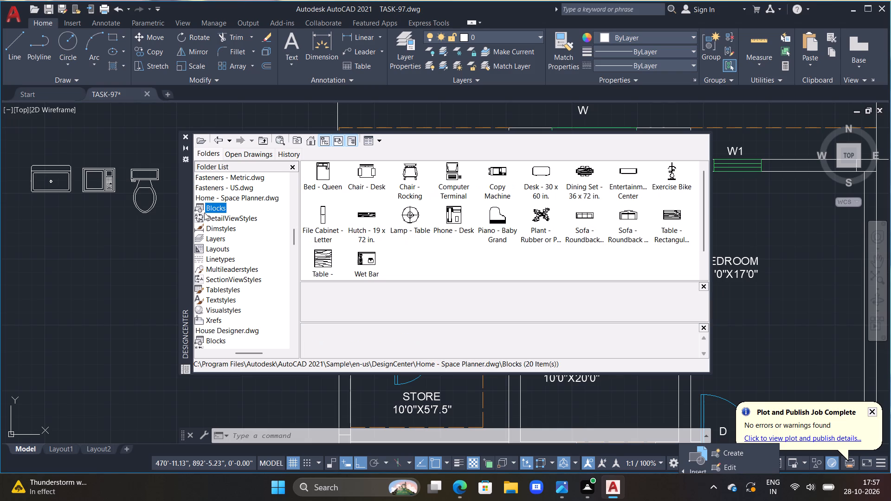
{"action": "double_click", "coordinate": [322, 177]}
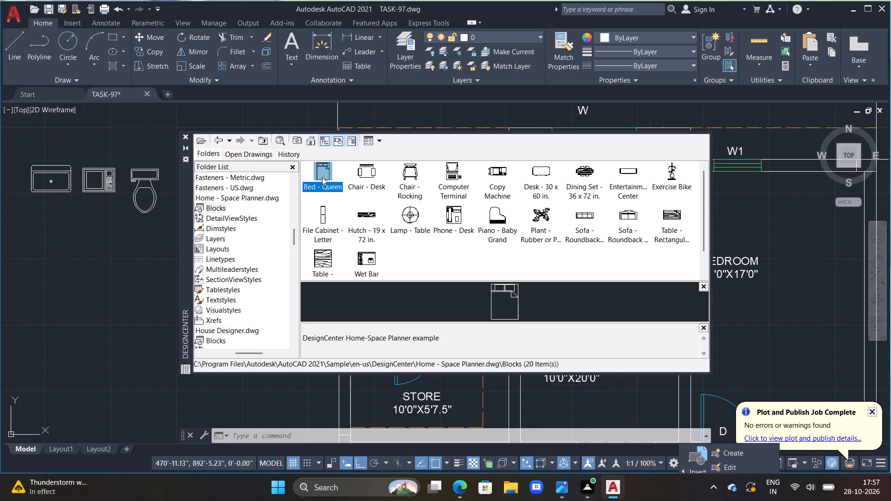
{"action": "left_click", "coordinate": [511, 315]}
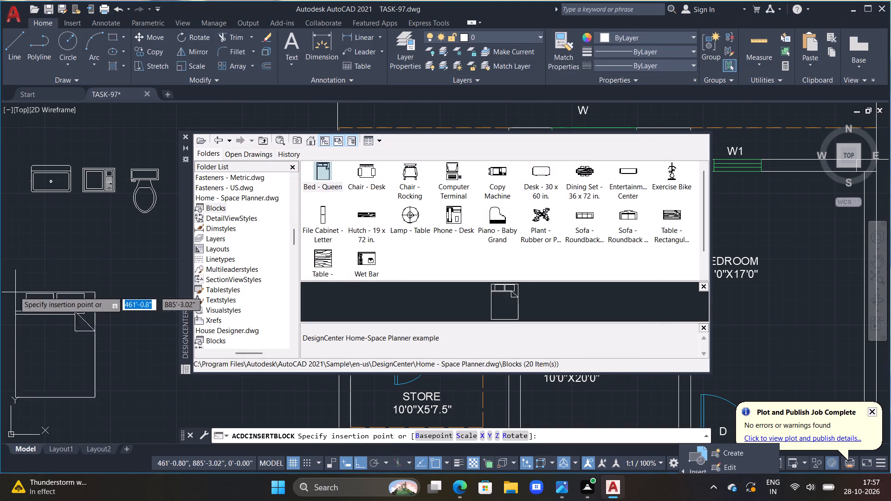
{"action": "left_click", "coordinate": [30, 216]}
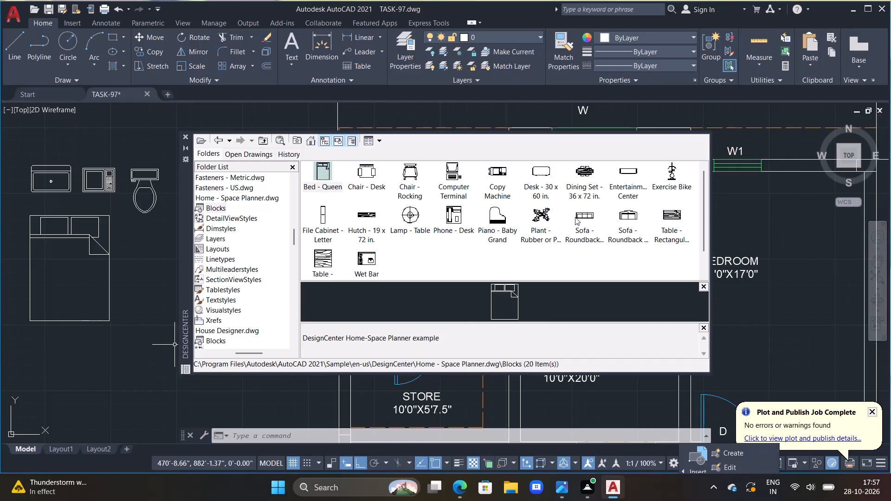
Insert the Sofa - Roundback 7 ft. block from Home - Space Planner.dwg just below the queen bed outside the plan.
{"action": "double_click", "coordinate": [577, 216]}
{"action": "double_click", "coordinate": [576, 211]}
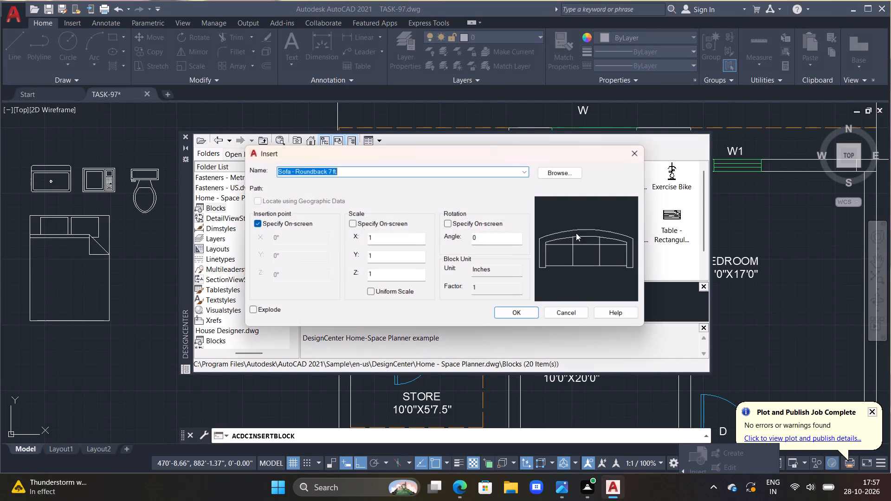
{"action": "left_click", "coordinate": [508, 313]}
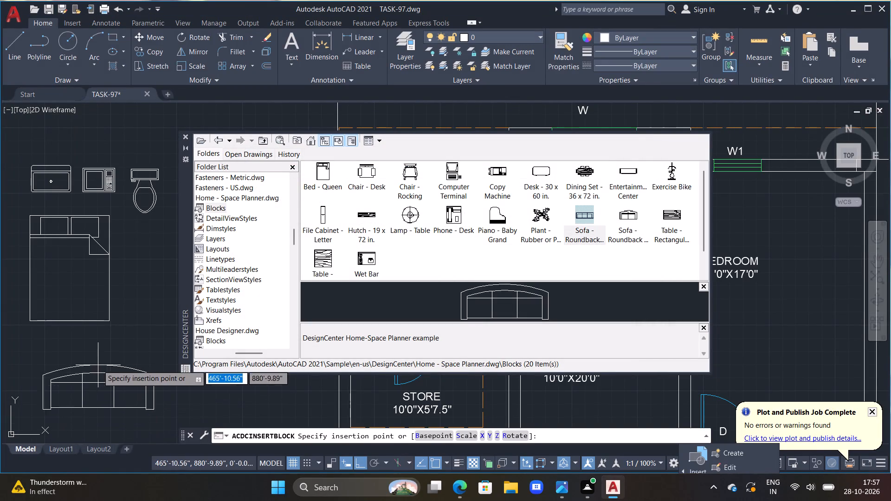
{"action": "left_click", "coordinate": [88, 348]}
Insert the Sofa - Roundback Loveseat 5 ft. block beside the 7 ft. sofa, on the side away from the plan.
{"action": "scroll", "coordinate": [104, 331], "scroll_direction": "down", "scroll_amount": 1}
{"action": "middle_click_drag", "start_coordinate": [116, 317], "coordinate": [123, 263]}
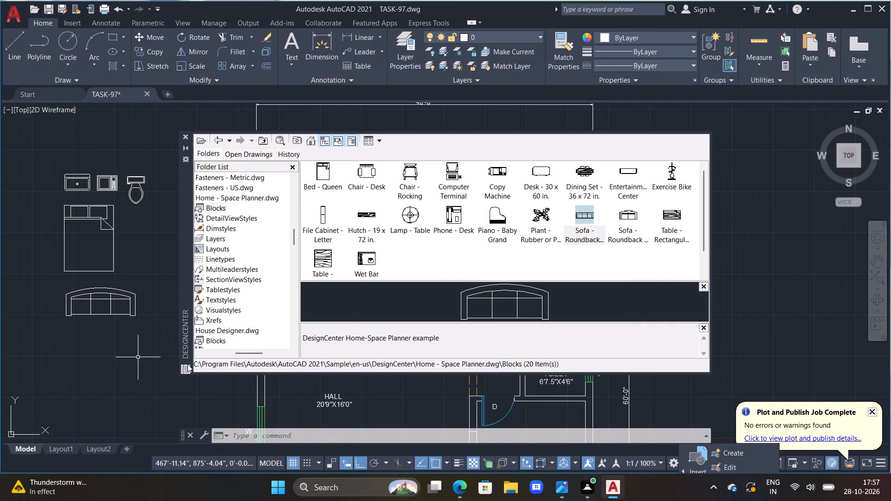
{"action": "double_click", "coordinate": [622, 218]}
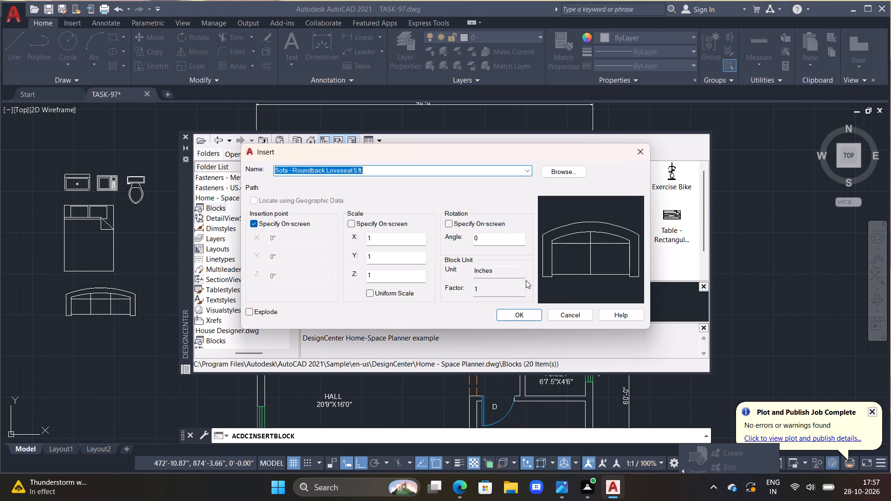
{"action": "left_click_drag", "start_coordinate": [517, 309], "coordinate": [504, 310]}
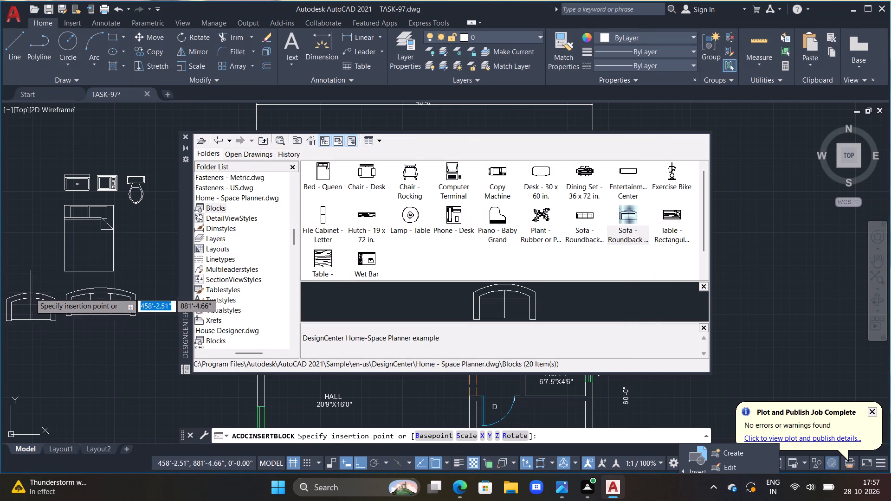
{"action": "left_click", "coordinate": [27, 287]}
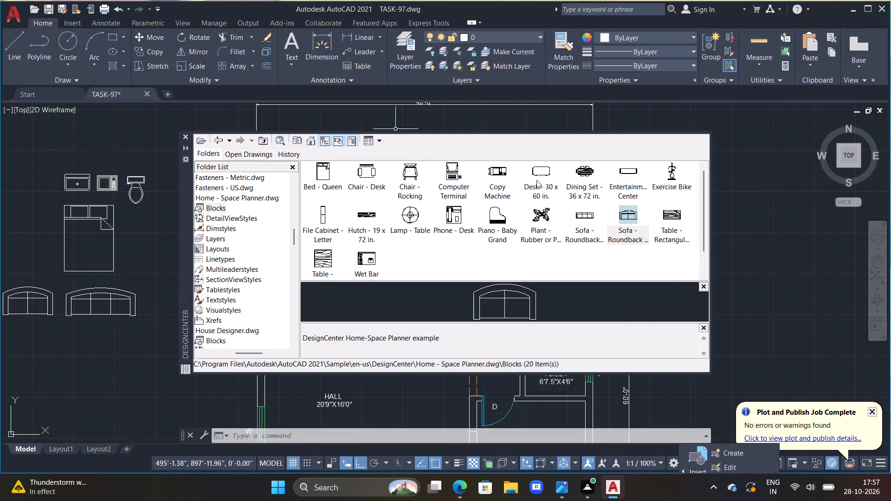
Insert the Dining Set - 36 x 72 in. block below the two sofas and close the DesignCenter.
{"action": "double_click", "coordinate": [582, 174]}
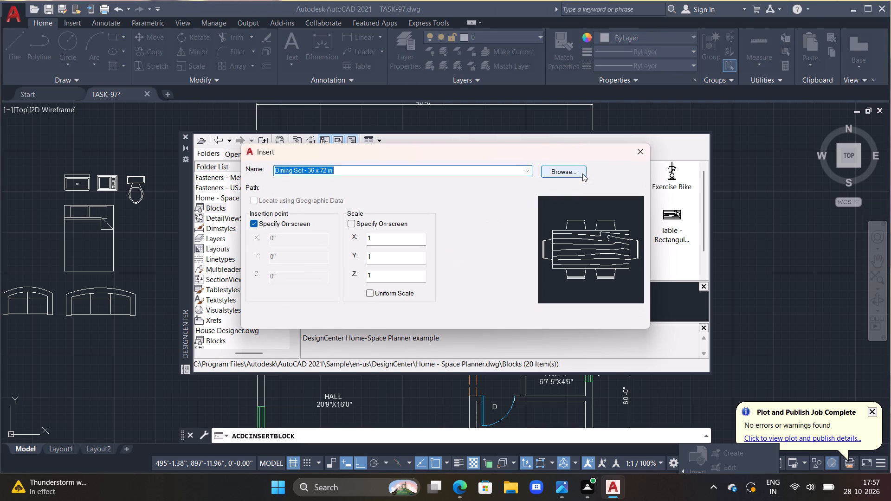
{"action": "left_click", "coordinate": [512, 315]}
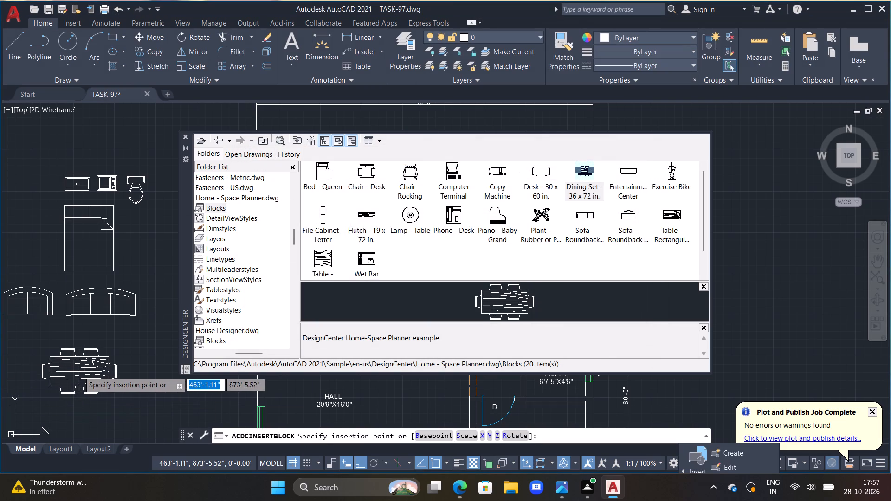
{"action": "left_click", "coordinate": [79, 372]}
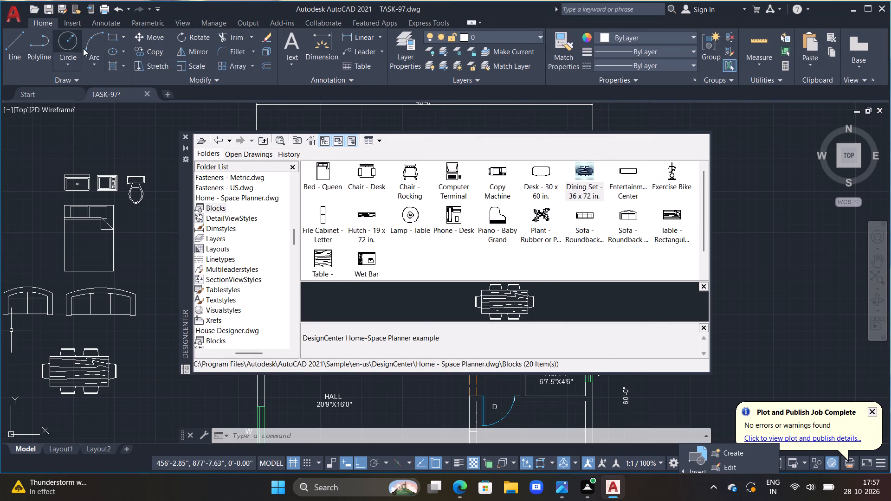
{"action": "left_click", "coordinate": [184, 137]}
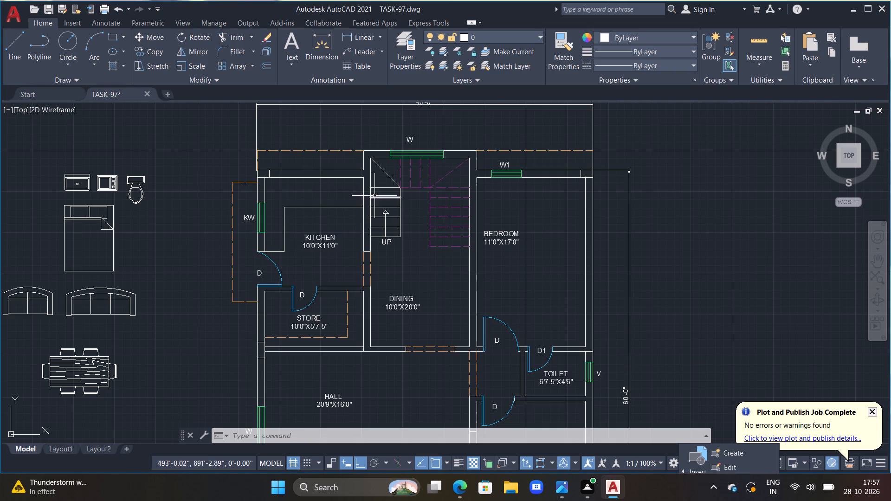
Copy the queen bed into the 11'0"X17'0" bedroom, with its headboard against the W1 window wall near the outer side wall.
{"action": "scroll", "coordinate": [295, 265], "scroll_direction": "down", "scroll_amount": 1}
{"action": "middle_click_drag", "start_coordinate": [292, 255], "coordinate": [226, 211]}
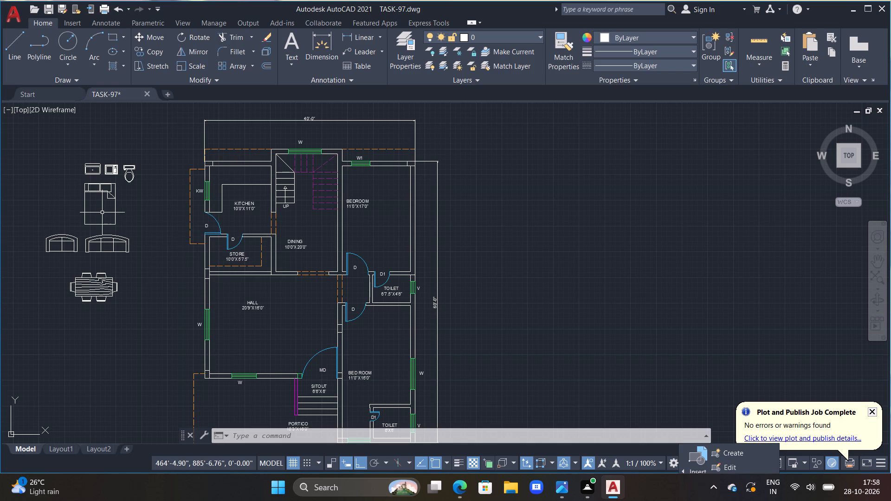
{"action": "left_click", "coordinate": [112, 226]}
{"action": "type", "text": "CO"}
{"action": "left_click_drag", "start_coordinate": [149, 226], "coordinate": [217, 238]}
{"action": "key", "text": "space"}
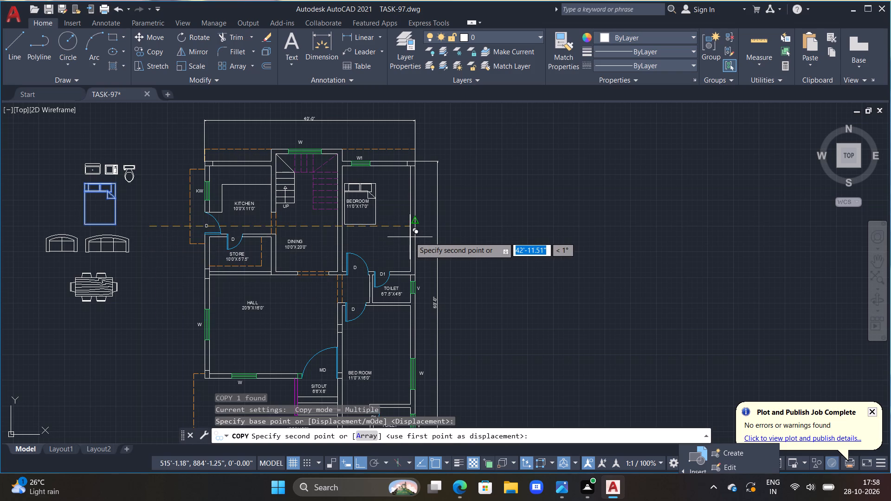
{"action": "key", "text": "F8"}
{"action": "scroll", "coordinate": [436, 214], "scroll_direction": "up", "scroll_amount": 2}
{"action": "middle_click_drag", "start_coordinate": [443, 217], "coordinate": [449, 263]}
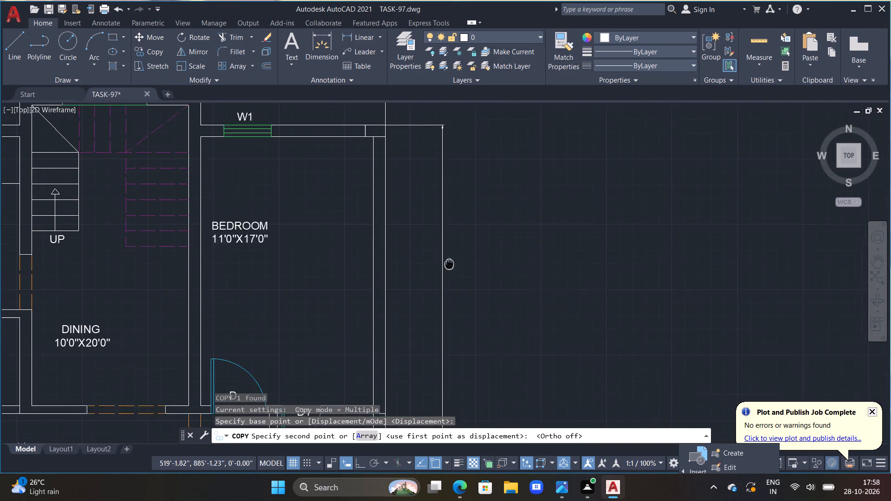
{"action": "middle_click_drag", "start_coordinate": [449, 263], "coordinate": [446, 295]}
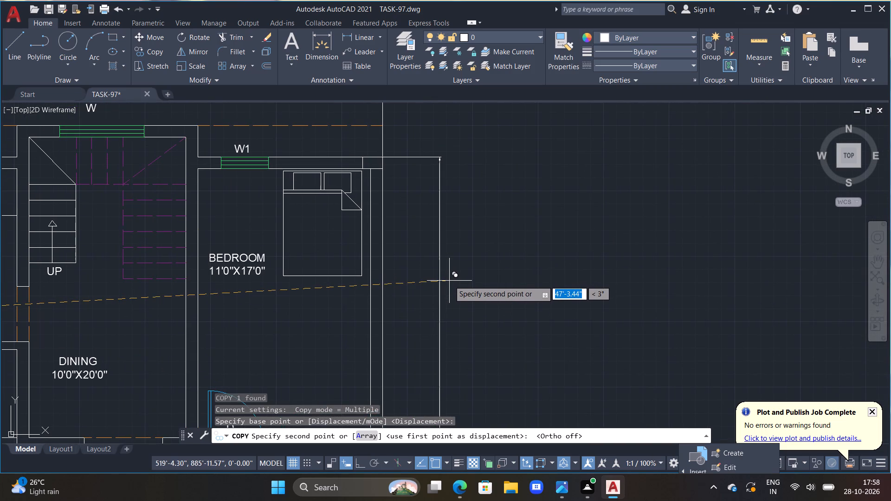
{"action": "left_click", "coordinate": [449, 281]}
Place another copy of the bed in the 11'0"X16'0" bedroom, headboard against the 6'7.5"X4'6" toilet wall, and finish copying.
{"action": "scroll", "coordinate": [449, 281], "scroll_direction": "down", "scroll_amount": 4}
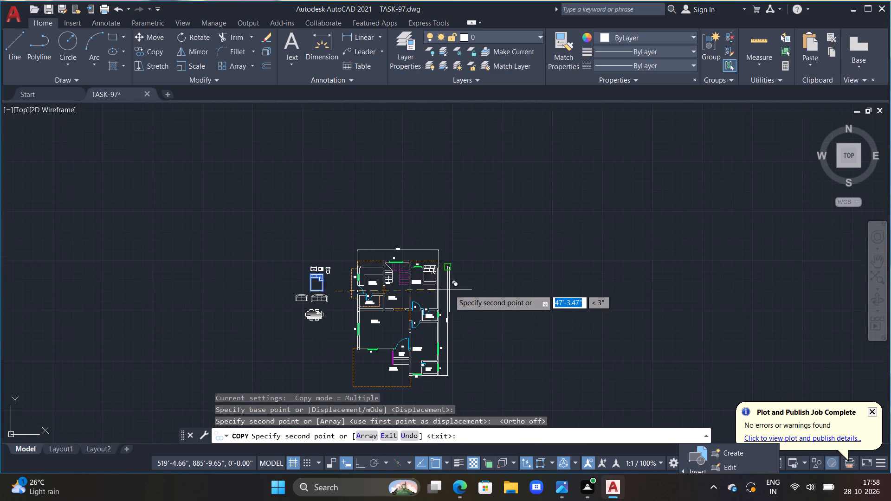
{"action": "middle_click_drag", "start_coordinate": [451, 334], "coordinate": [405, 233]}
{"action": "scroll", "coordinate": [407, 240], "scroll_direction": "up", "scroll_amount": 4}
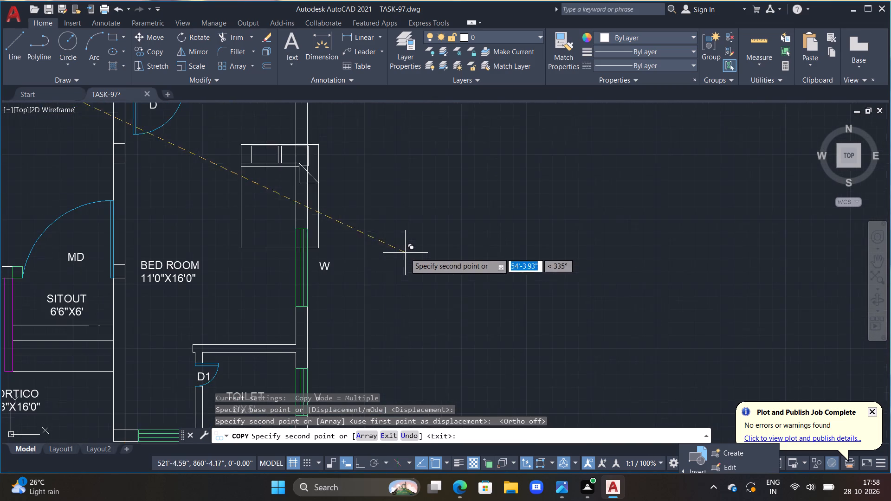
{"action": "middle_click_drag", "start_coordinate": [375, 249], "coordinate": [390, 325]}
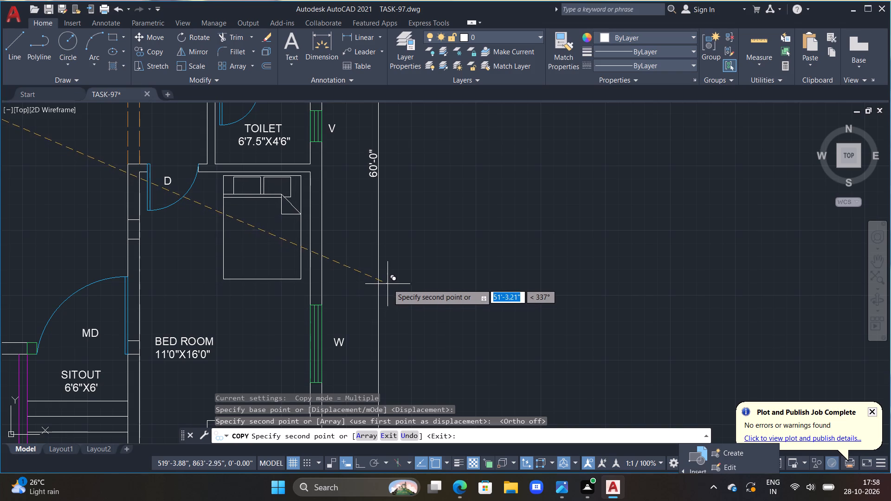
{"action": "left_click", "coordinate": [390, 282]}
{"action": "key", "text": "Escape"}
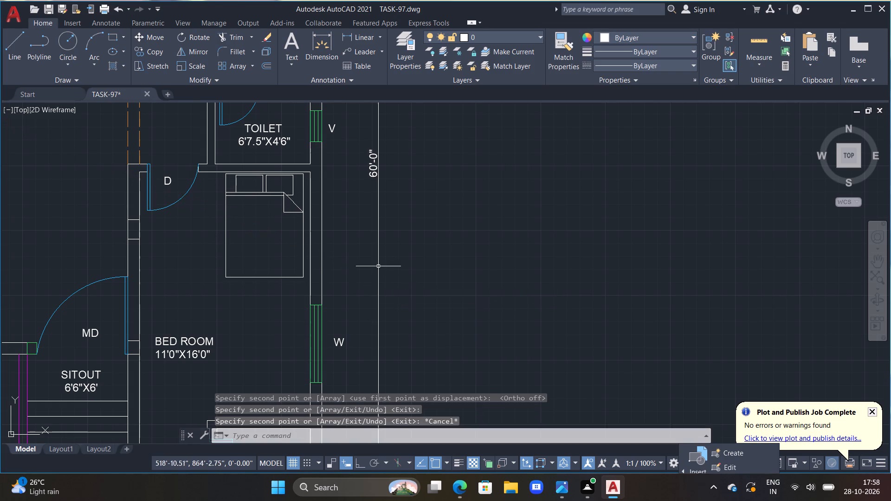
Delete the original queen bed left outside the plan.
{"action": "scroll", "coordinate": [359, 260], "scroll_direction": "down", "scroll_amount": 6}
{"action": "scroll", "coordinate": [296, 242], "scroll_direction": "up", "scroll_amount": 4}
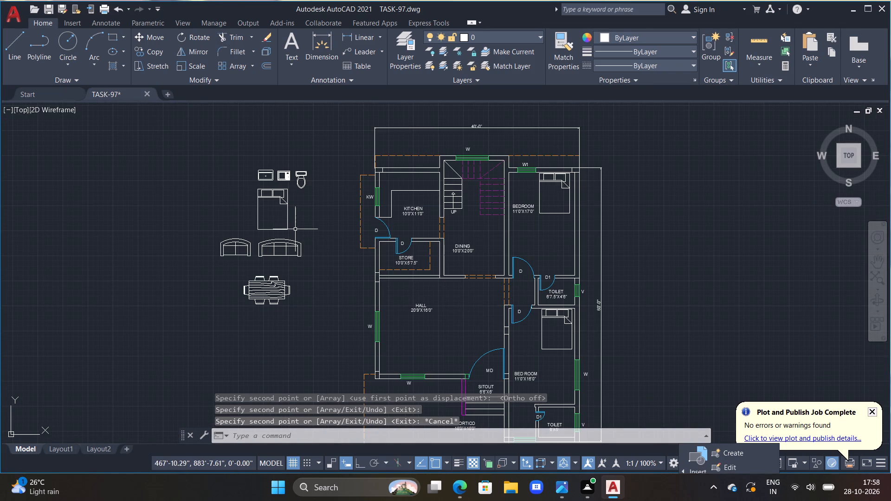
{"action": "left_click_drag", "start_coordinate": [293, 220], "coordinate": [214, 223]}
{"action": "left_click", "coordinate": [229, 208]}
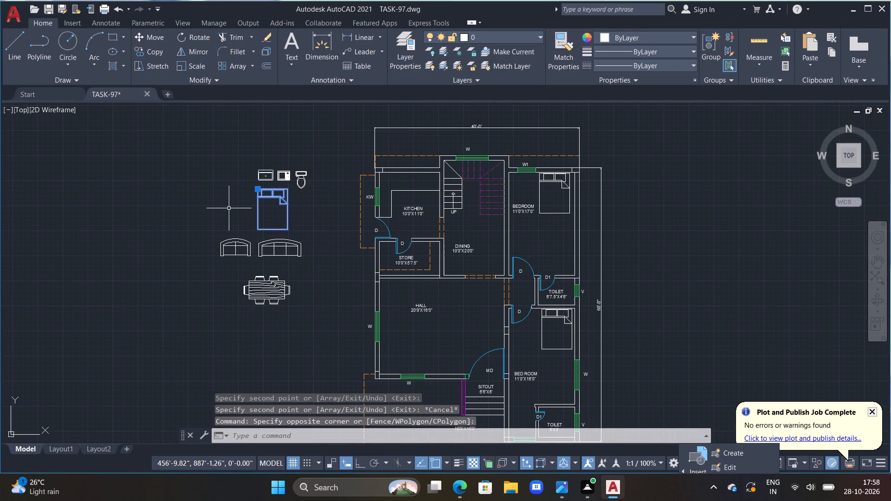
{"action": "key", "text": "Delete"}
Rotate the single sink outside the plan 90 degrees counterclockwise about the midpoint of its back edge.
{"action": "scroll", "coordinate": [287, 181], "scroll_direction": "up", "scroll_amount": 2}
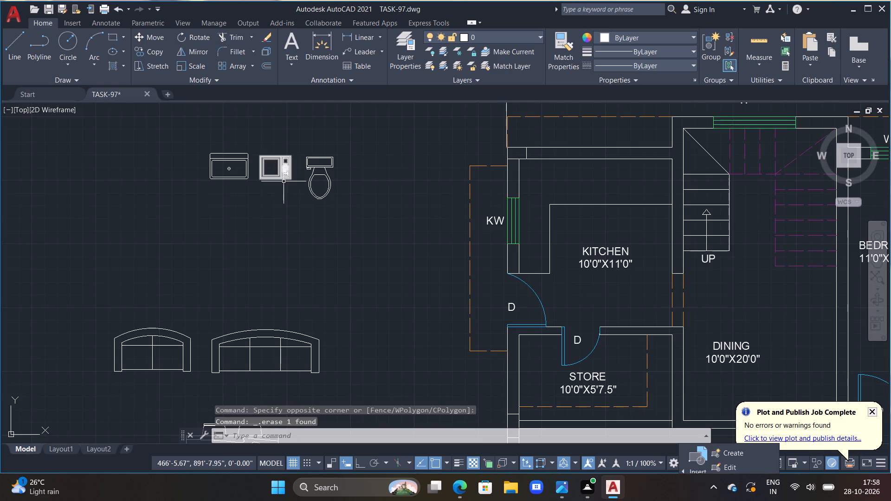
{"action": "middle_click_drag", "start_coordinate": [284, 191], "coordinate": [76, 210]}
{"action": "scroll", "coordinate": [79, 207], "scroll_direction": "down", "scroll_amount": 1}
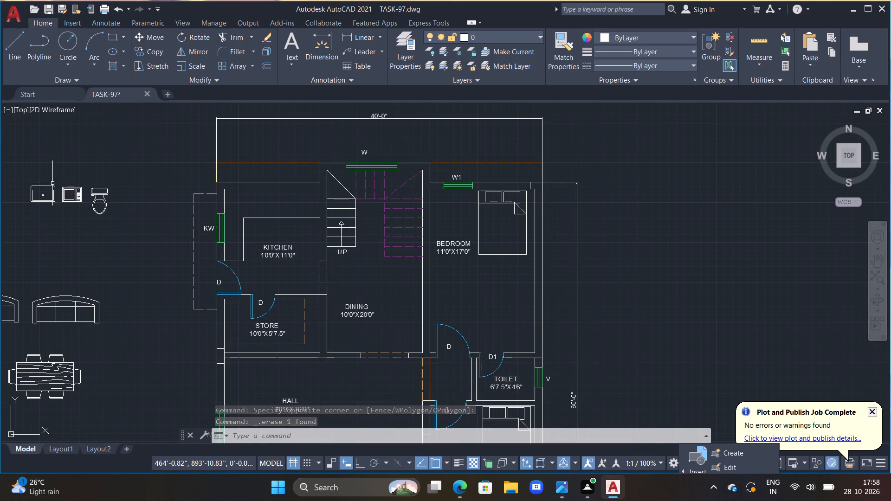
{"action": "left_click", "coordinate": [43, 189]}
{"action": "type", "text": "RO"}
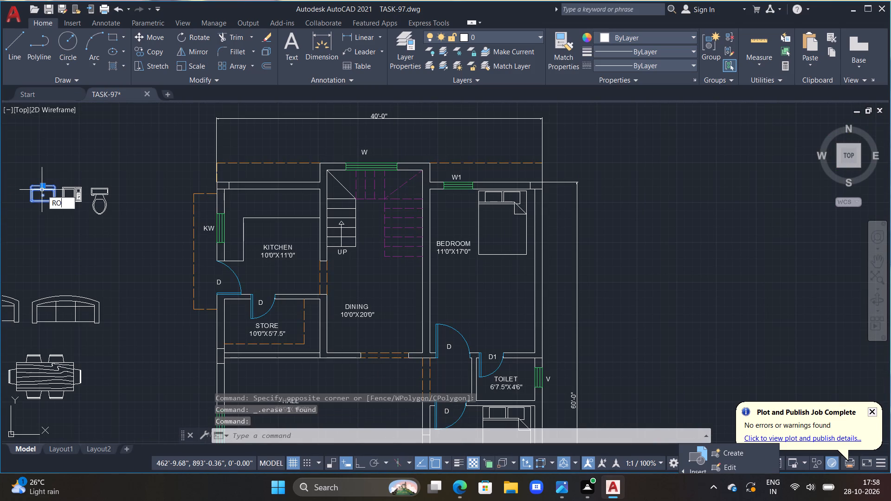
{"action": "key", "text": "space"}
{"action": "key", "text": "F8"}
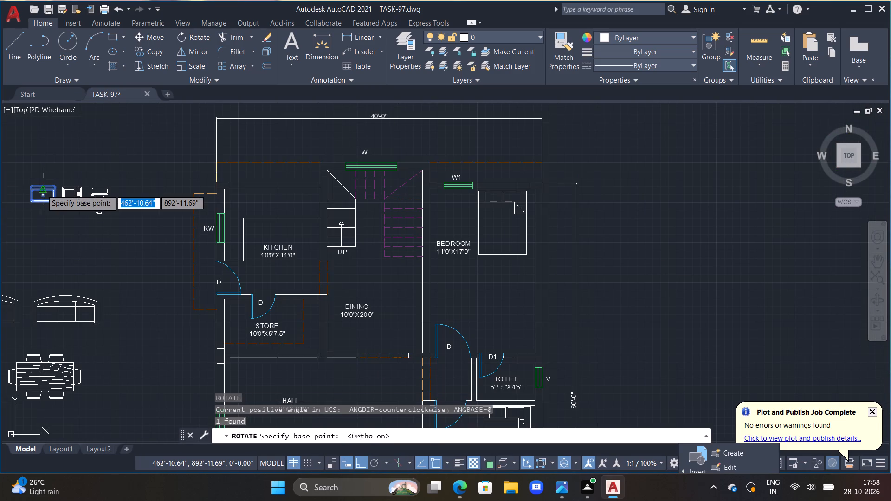
{"action": "left_click_drag", "start_coordinate": [42, 190], "coordinate": [42, 175]}
{"action": "left_click", "coordinate": [38, 137]}
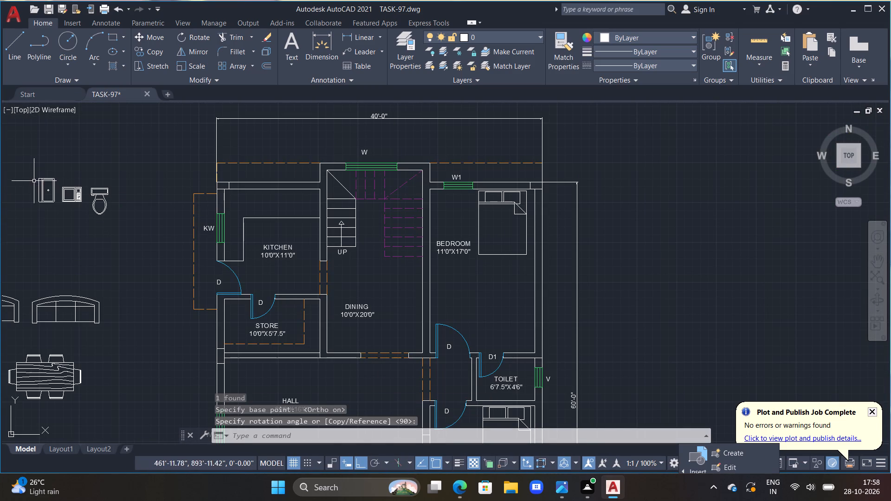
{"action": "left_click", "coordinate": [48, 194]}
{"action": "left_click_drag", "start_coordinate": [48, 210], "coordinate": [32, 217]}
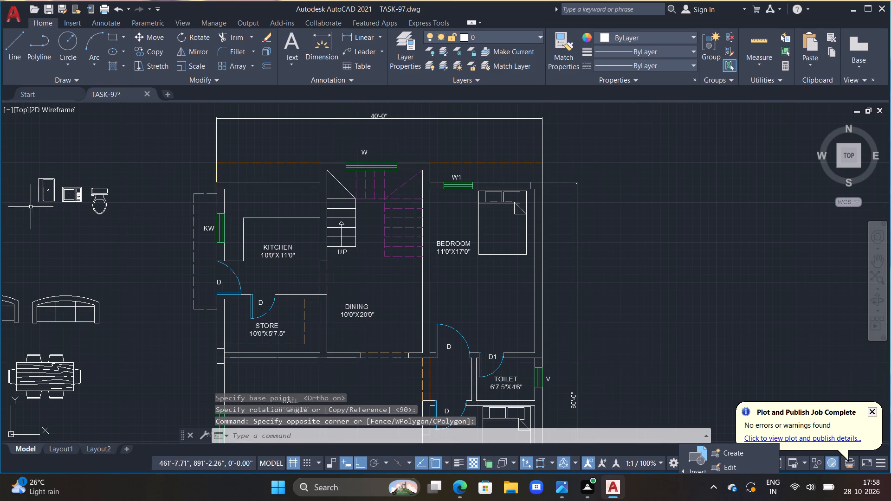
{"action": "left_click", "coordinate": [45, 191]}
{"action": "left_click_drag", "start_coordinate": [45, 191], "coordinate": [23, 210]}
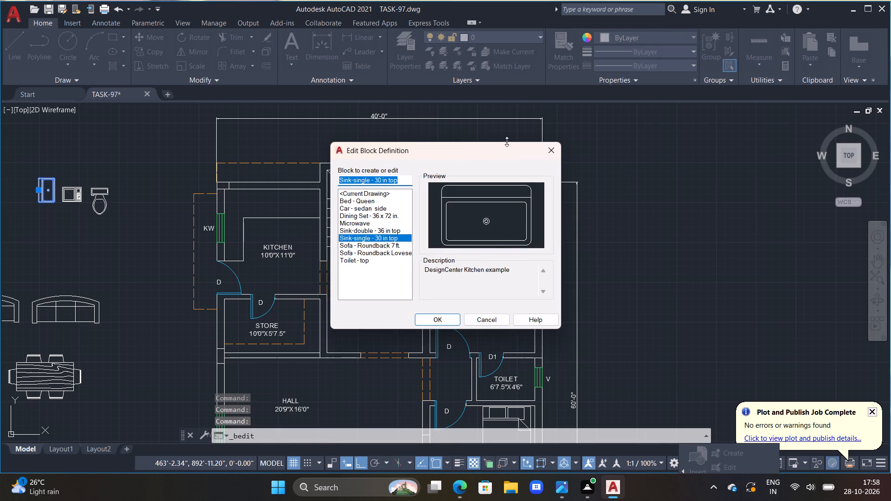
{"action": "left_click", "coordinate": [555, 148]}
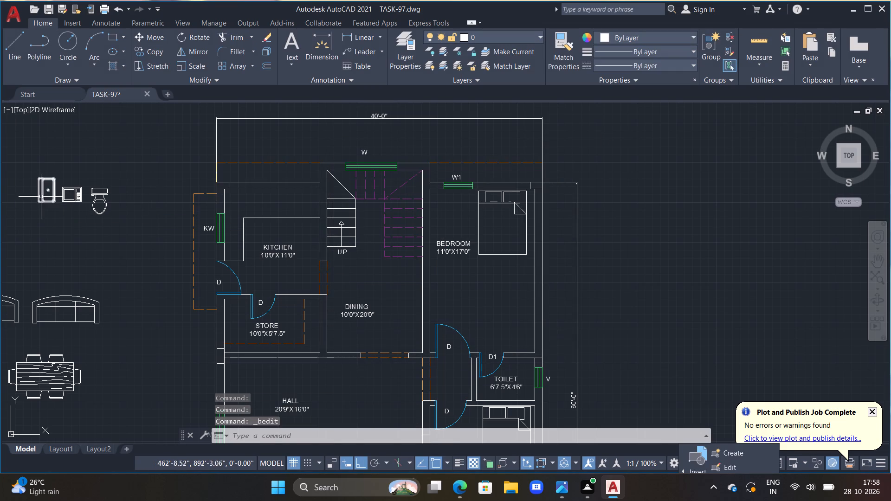
Move the microwave onto the kitchen's upper counter, near the wall shared with the staircase.
{"action": "left_click", "coordinate": [72, 196]}
{"action": "type", "text": "M"}
{"action": "key", "text": "space"}
{"action": "left_click_drag", "start_coordinate": [75, 216], "coordinate": [77, 217]}
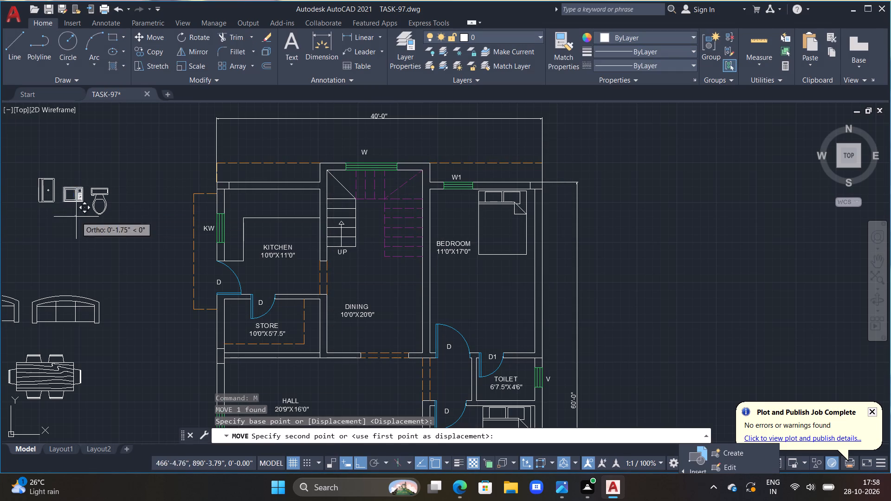
{"action": "left_click_drag", "start_coordinate": [77, 217], "coordinate": [113, 214]}
{"action": "key", "text": "F8"}
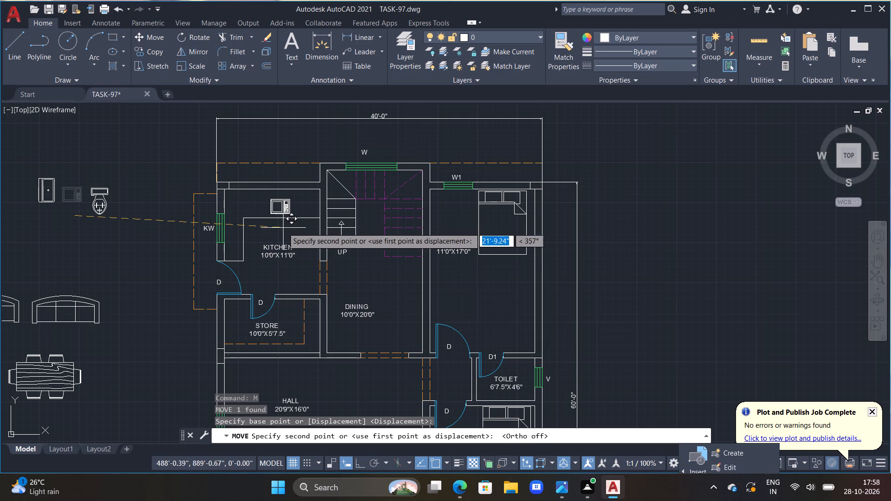
{"action": "left_click", "coordinate": [297, 226]}
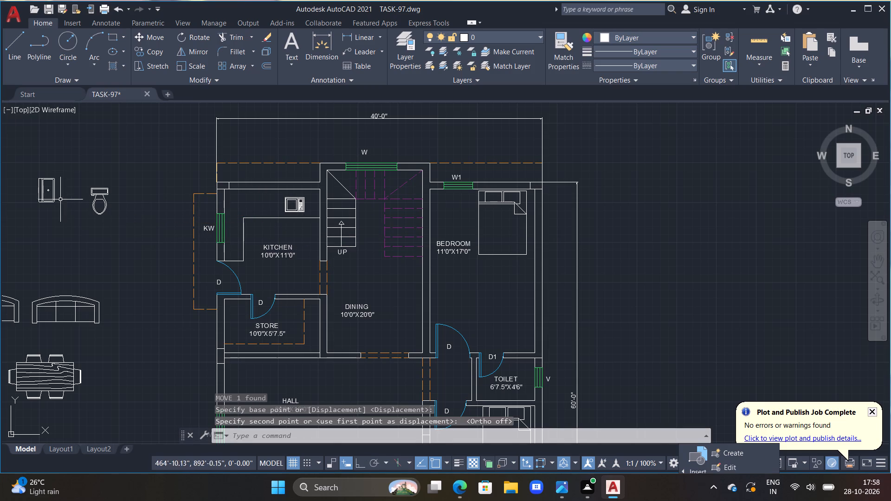
Move the rotated sink onto the kitchen's side counter, with its back to the KW window wall.
{"action": "left_click", "coordinate": [56, 200]}
{"action": "type", "text": "M"}
{"action": "key", "text": "space"}
{"action": "left_click_drag", "start_coordinate": [55, 224], "coordinate": [127, 257]}
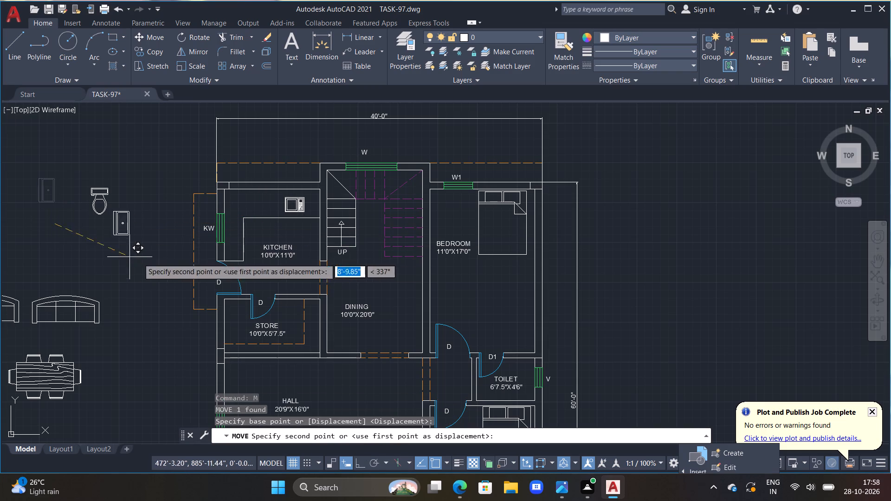
{"action": "scroll", "coordinate": [241, 264], "scroll_direction": "up", "scroll_amount": 3}
{"action": "middle_click_drag", "start_coordinate": [241, 270], "coordinate": [241, 270]}
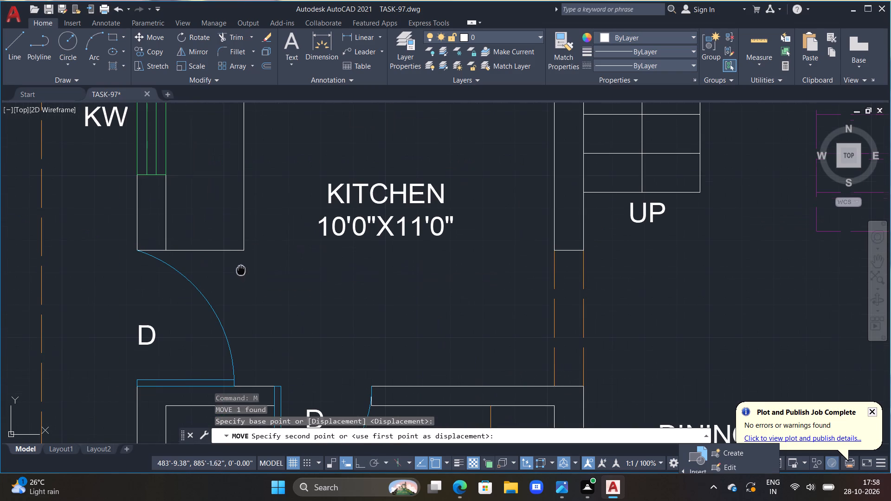
{"action": "middle_click_drag", "start_coordinate": [241, 270], "coordinate": [226, 348]}
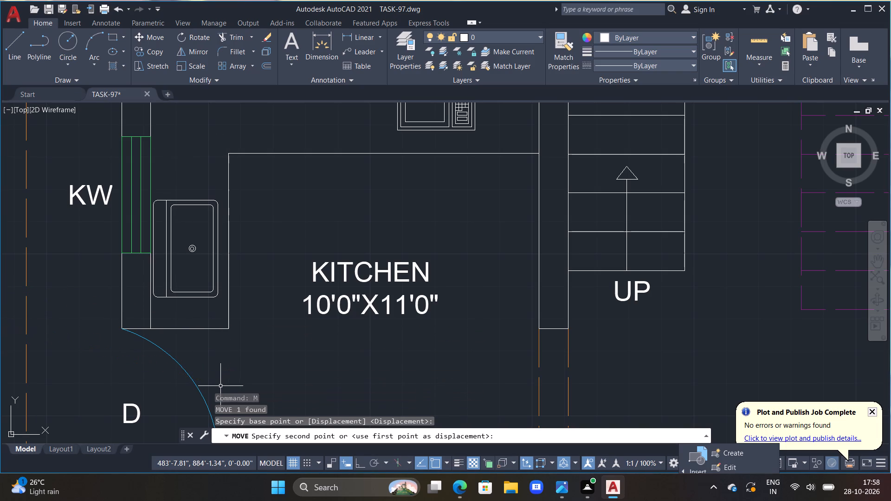
{"action": "left_click", "coordinate": [220, 386]}
{"action": "key", "text": "Escape"}
{"action": "scroll", "coordinate": [232, 307], "scroll_direction": "down", "scroll_amount": 3}
{"action": "scroll", "coordinate": [104, 308], "scroll_direction": "down", "scroll_amount": 1}
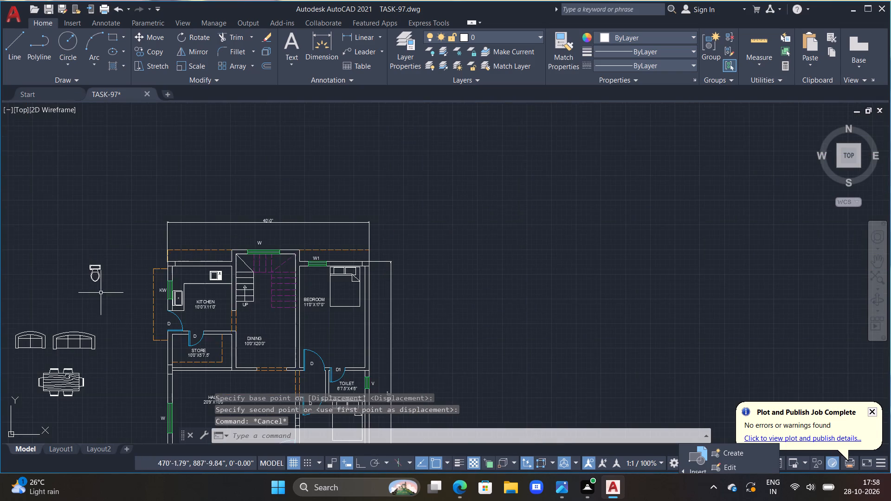
Copy the toilet fixture from outside the plan into the 6'X5' toilet, against the wall shared with the bedroom.
{"action": "middle_click_drag", "start_coordinate": [101, 292], "coordinate": [91, 201]}
{"action": "scroll", "coordinate": [91, 202], "scroll_direction": "up", "scroll_amount": 1}
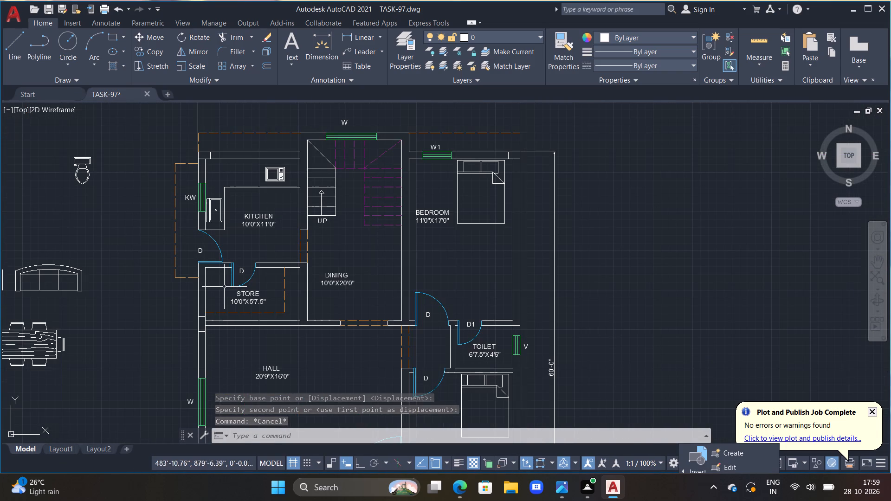
{"action": "left_click_drag", "start_coordinate": [92, 173], "coordinate": [87, 177]}
{"action": "left_click", "coordinate": [46, 196]}
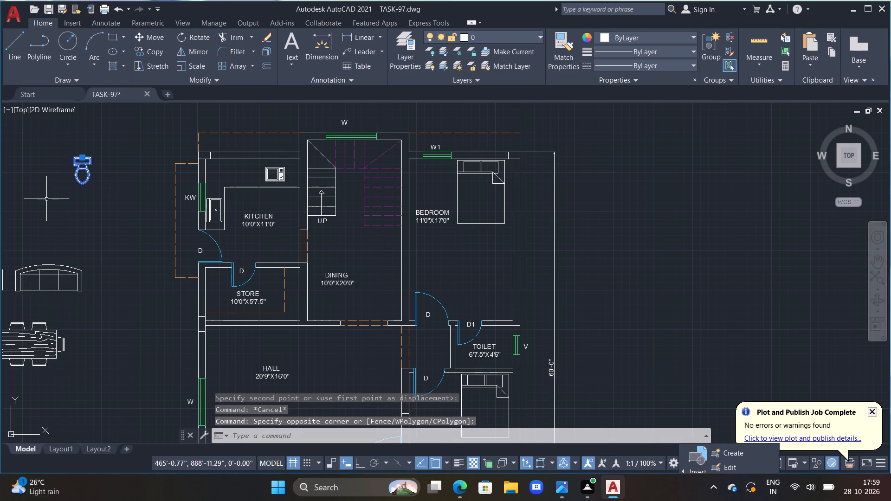
{"action": "type", "text": "CO"}
{"action": "key", "text": "space"}
{"action": "left_click_drag", "start_coordinate": [47, 200], "coordinate": [122, 273]}
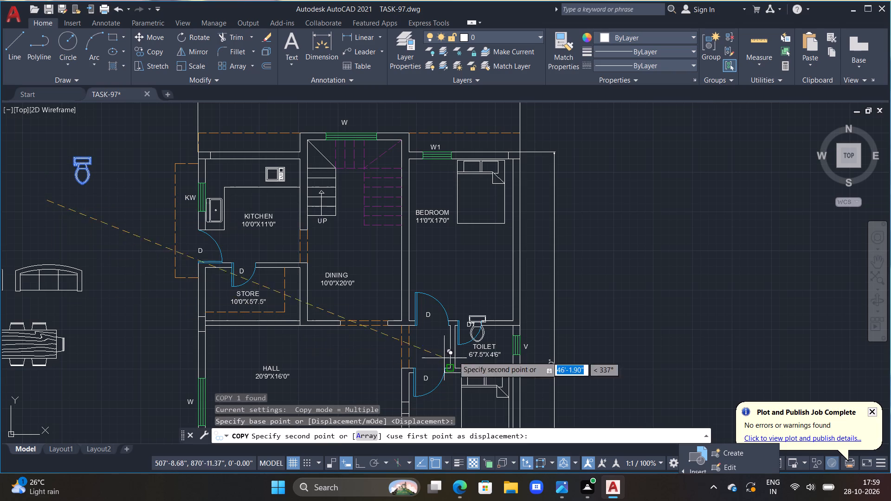
{"action": "middle_click_drag", "start_coordinate": [465, 354], "coordinate": [153, 193]}
{"action": "scroll", "coordinate": [119, 308], "scroll_direction": "down", "scroll_amount": 1}
{"action": "scroll", "coordinate": [129, 377], "scroll_direction": "up", "scroll_amount": 2}
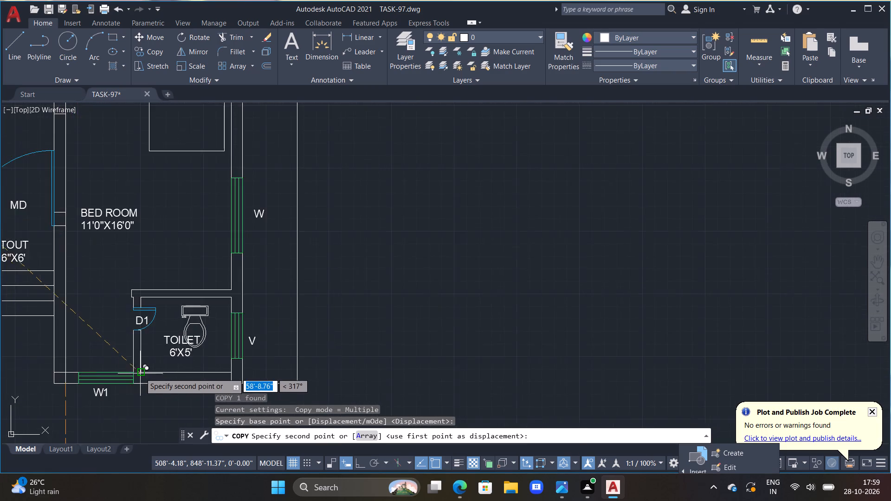
{"action": "scroll", "coordinate": [140, 373], "scroll_direction": "up", "scroll_amount": 1}
{"action": "left_click", "coordinate": [165, 361]}
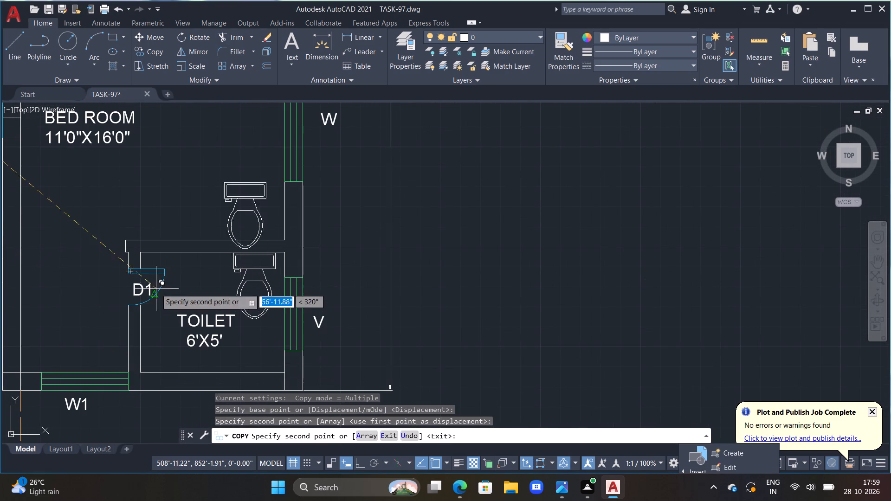
Place another copy of the toilet fixture in the 6'7.5"X4'6" toilet, with its tank against the bedroom wall beside door D1.
{"action": "scroll", "coordinate": [156, 289], "scroll_direction": "down", "scroll_amount": 2}
{"action": "middle_click_drag", "start_coordinate": [146, 244], "coordinate": [163, 338]}
{"action": "scroll", "coordinate": [177, 228], "scroll_direction": "up", "scroll_amount": 2}
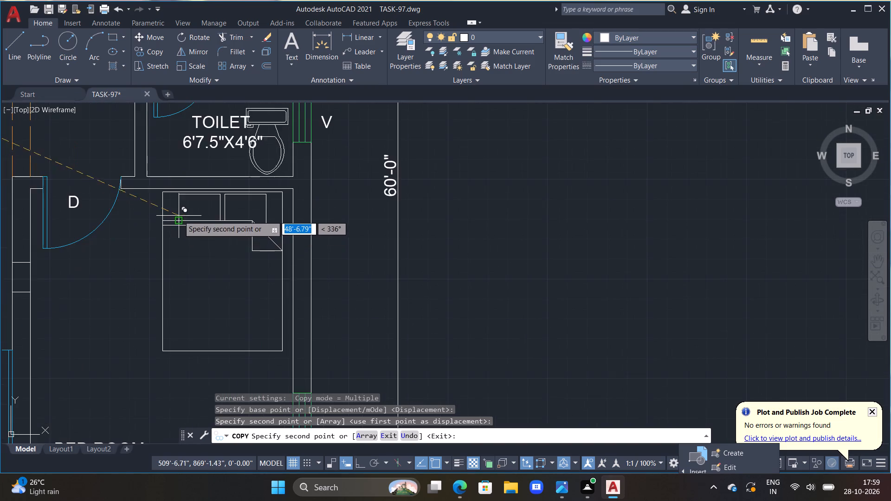
{"action": "middle_click_drag", "start_coordinate": [179, 216], "coordinate": [157, 405]}
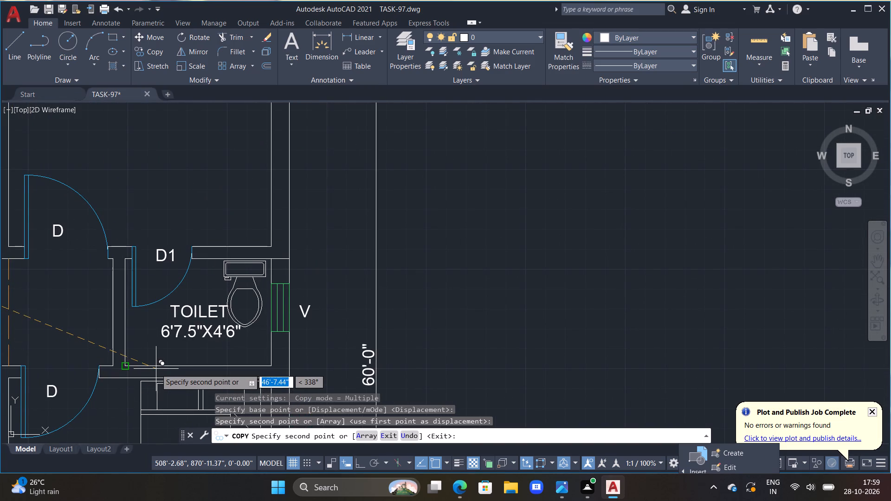
{"action": "left_click", "coordinate": [156, 366]}
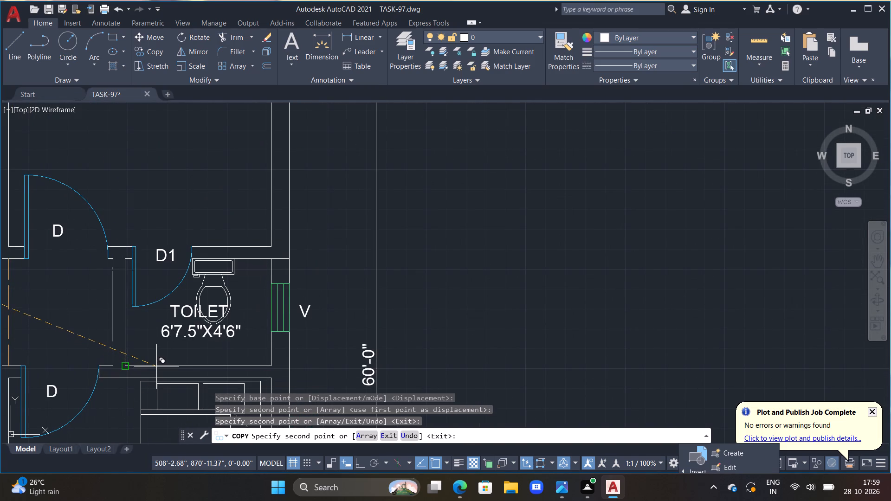
{"action": "key", "text": "Escape"}
Move the fixture in the 6'7.5"X4'6" toilet away from door D1, close to the wall with ventilator V.
{"action": "scroll", "coordinate": [156, 366], "scroll_direction": "down", "scroll_amount": 2}
{"action": "scroll", "coordinate": [198, 373], "scroll_direction": "down", "scroll_amount": 1}
{"action": "scroll", "coordinate": [181, 355], "scroll_direction": "up", "scroll_amount": 3}
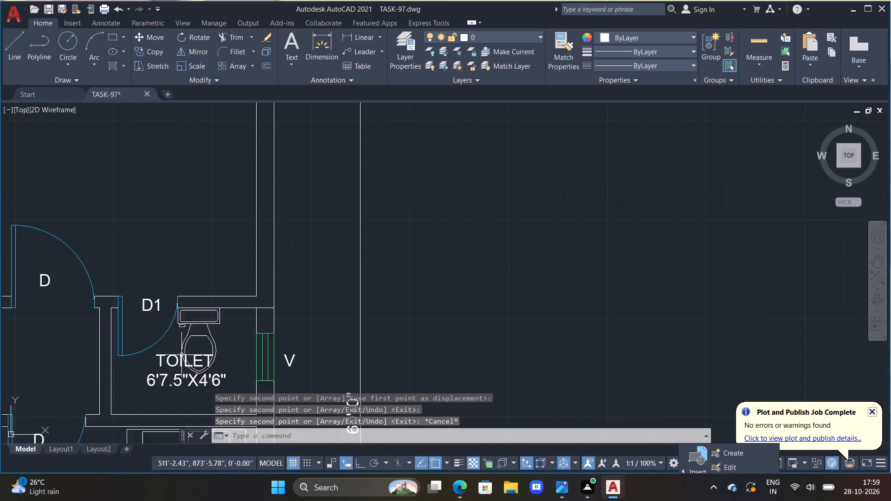
{"action": "scroll", "coordinate": [181, 355], "scroll_direction": "up", "scroll_amount": 1}
{"action": "left_click", "coordinate": [184, 345]}
{"action": "type", "text": "M"}
{"action": "key", "text": "space"}
{"action": "left_click_drag", "start_coordinate": [207, 364], "coordinate": [211, 367]}
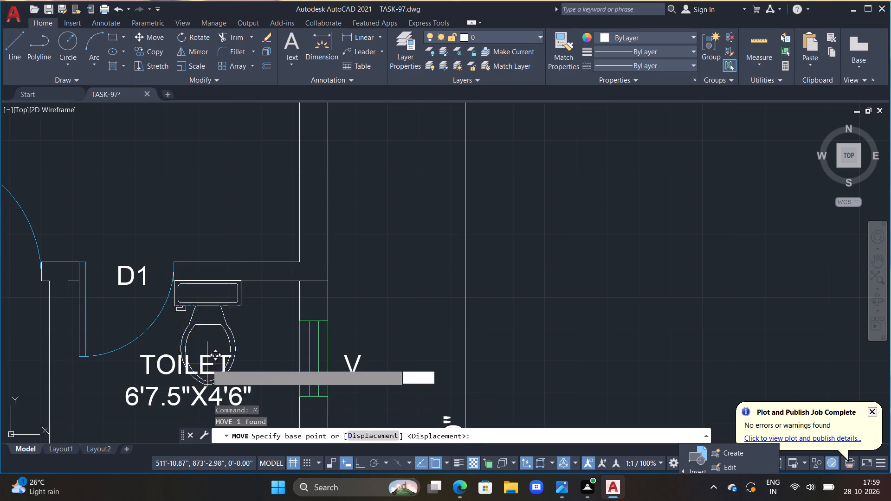
{"action": "left_click_drag", "start_coordinate": [211, 367], "coordinate": [214, 367]}
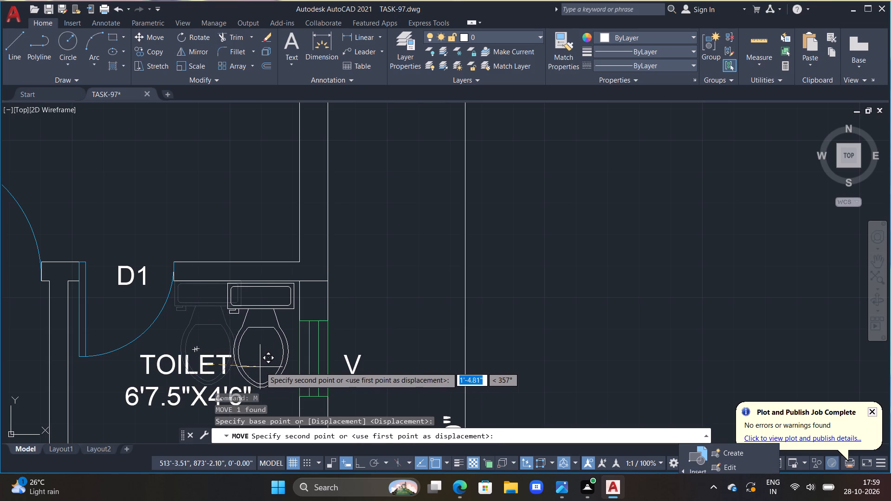
{"action": "left_click", "coordinate": [262, 365]}
Move the six-seat dining set from outside the plan into the dining room, just below the staircase.
{"action": "scroll", "coordinate": [199, 367], "scroll_direction": "down", "scroll_amount": 2}
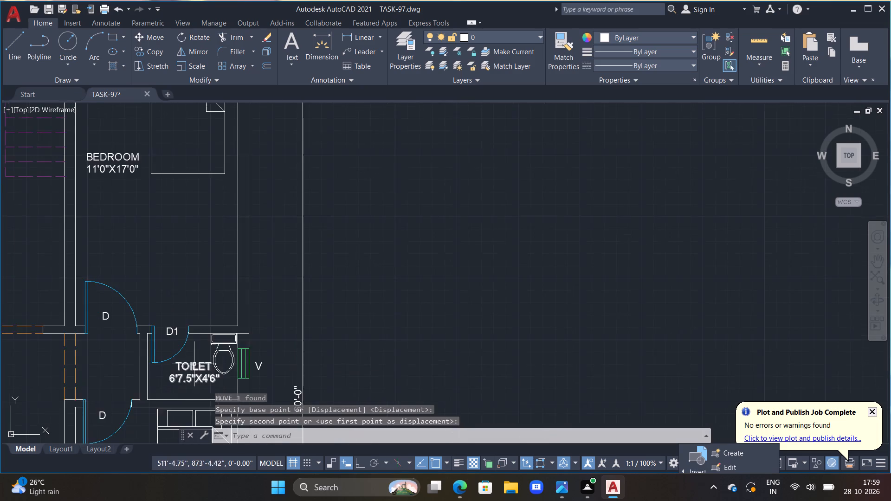
{"action": "middle_click_drag", "start_coordinate": [197, 361], "coordinate": [216, 302]}
{"action": "key", "text": "Escape"}
{"action": "key", "text": "Escape"}
{"action": "scroll", "coordinate": [228, 332], "scroll_direction": "down", "scroll_amount": 1}
{"action": "middle_click_drag", "start_coordinate": [228, 332], "coordinate": [245, 230]}
{"action": "key", "text": "Escape"}
{"action": "scroll", "coordinate": [217, 389], "scroll_direction": "down", "scroll_amount": 1}
{"action": "middle_click_drag", "start_coordinate": [237, 350], "coordinate": [261, 270]}
{"action": "key", "text": "Escape"}
{"action": "key", "text": "Escape"}
{"action": "scroll", "coordinate": [245, 347], "scroll_direction": "up", "scroll_amount": 2}
{"action": "scroll", "coordinate": [207, 329], "scroll_direction": "down", "scroll_amount": 3}
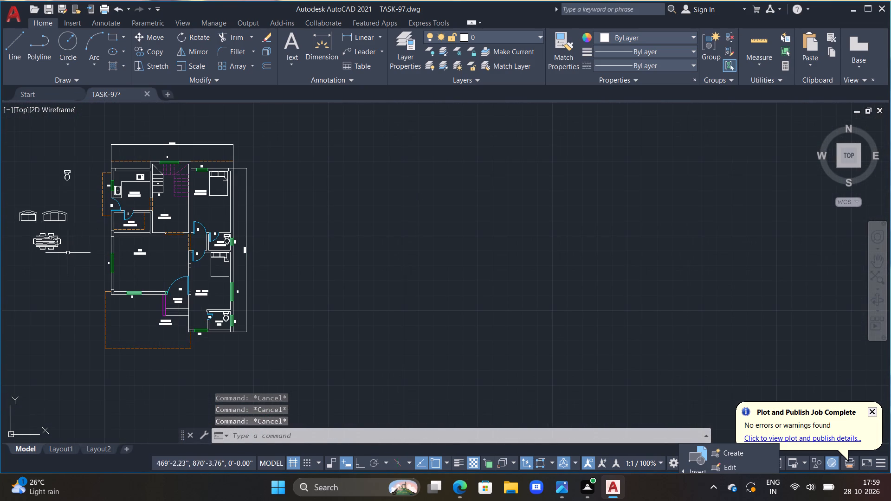
{"action": "middle_click_drag", "start_coordinate": [70, 257], "coordinate": [96, 309]}
{"action": "scroll", "coordinate": [93, 308], "scroll_direction": "up", "scroll_amount": 3}
{"action": "scroll", "coordinate": [83, 290], "scroll_direction": "down", "scroll_amount": 2}
{"action": "left_click", "coordinate": [65, 283]}
{"action": "type", "text": "CO"}
{"action": "left_click_drag", "start_coordinate": [68, 318], "coordinate": [77, 322]}
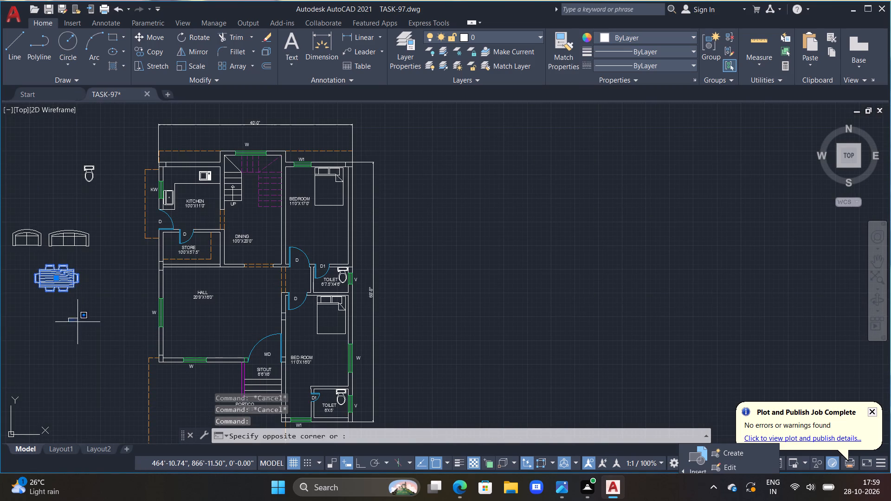
{"action": "left_click_drag", "start_coordinate": [77, 322], "coordinate": [117, 312]}
{"action": "left_click", "coordinate": [72, 315]}
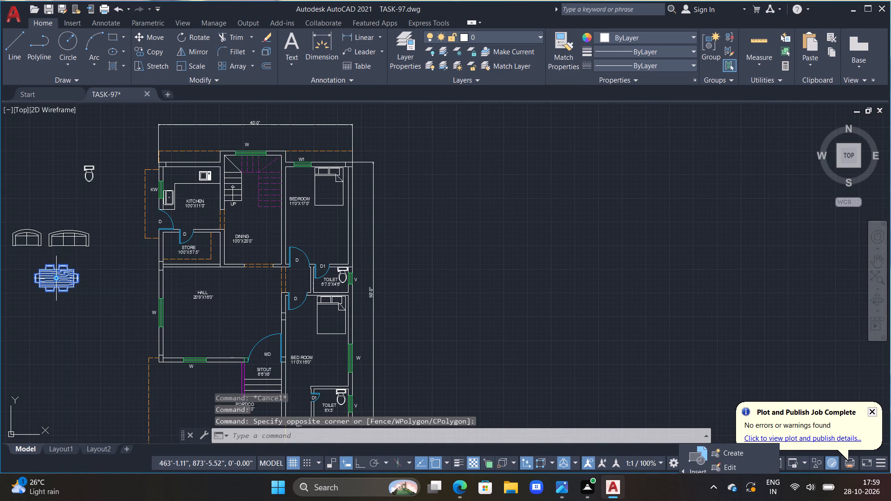
{"action": "left_click_drag", "start_coordinate": [54, 280], "coordinate": [68, 271]}
{"action": "scroll", "coordinate": [258, 230], "scroll_direction": "up", "scroll_amount": 2}
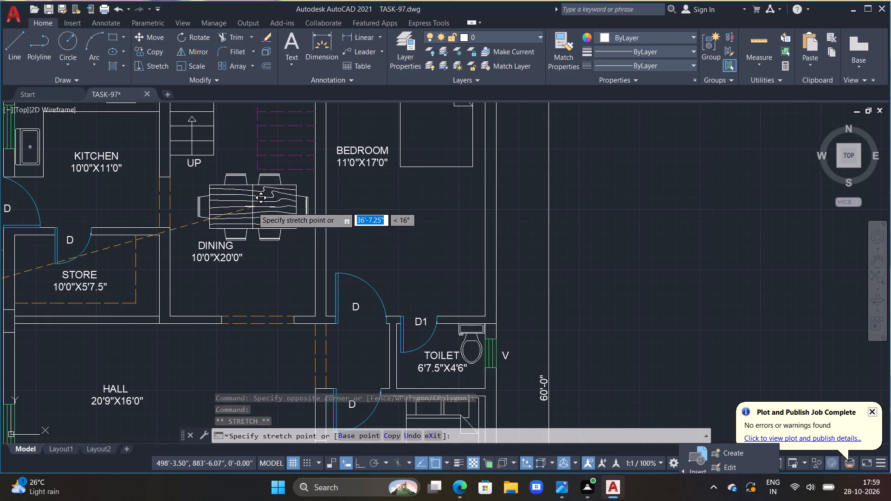
{"action": "left_click", "coordinate": [252, 207]}
{"action": "key", "text": "Escape"}
Move the DINING 10'0"X20'0" label below the dining set, close to the dashed opening into the hall.
{"action": "left_click", "coordinate": [212, 258]}
{"action": "key", "text": "m"}
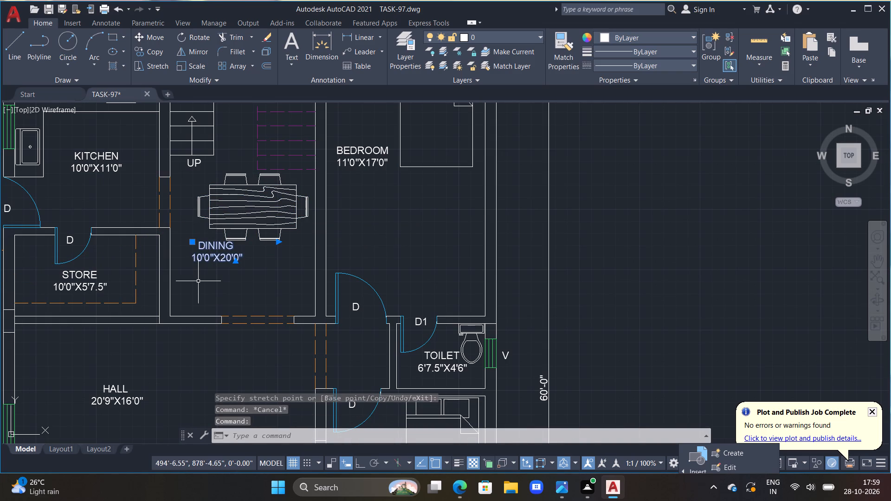
{"action": "left_click_drag", "start_coordinate": [198, 282], "coordinate": [193, 297]}
{"action": "key", "text": "space"}
{"action": "left_click", "coordinate": [181, 325]}
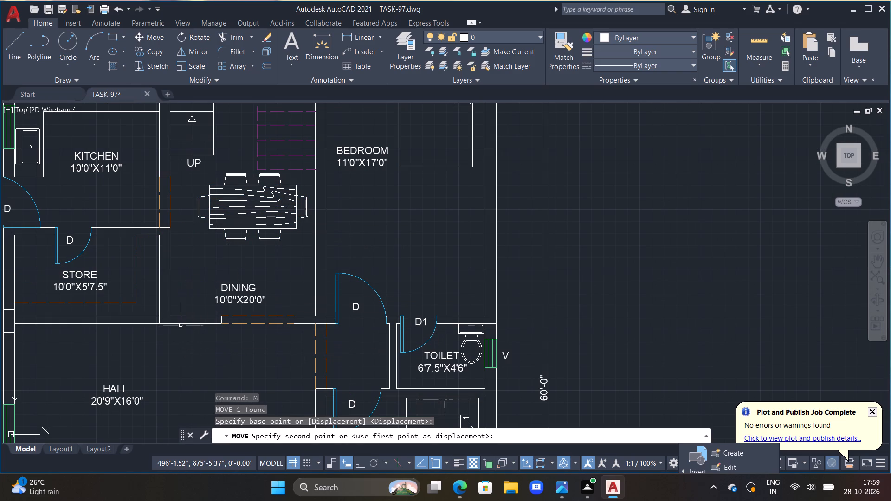
Shift the dining set down and slightly toward the store side, centring it above the DINING label.
{"action": "left_click", "coordinate": [241, 219]}
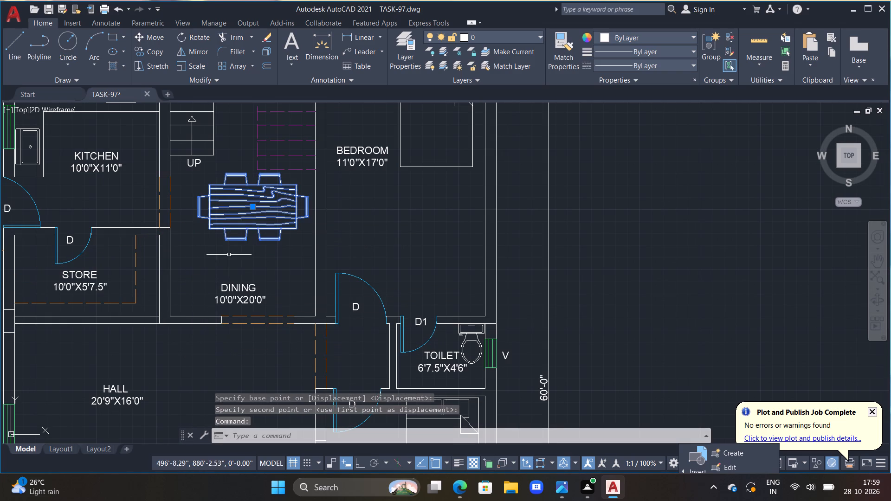
{"action": "type", "text": "M"}
{"action": "key", "text": "space"}
{"action": "left_click", "coordinate": [228, 257]}
{"action": "left_click_drag", "start_coordinate": [228, 259], "coordinate": [224, 268]}
{"action": "left_click_drag", "start_coordinate": [247, 226], "coordinate": [244, 232]}
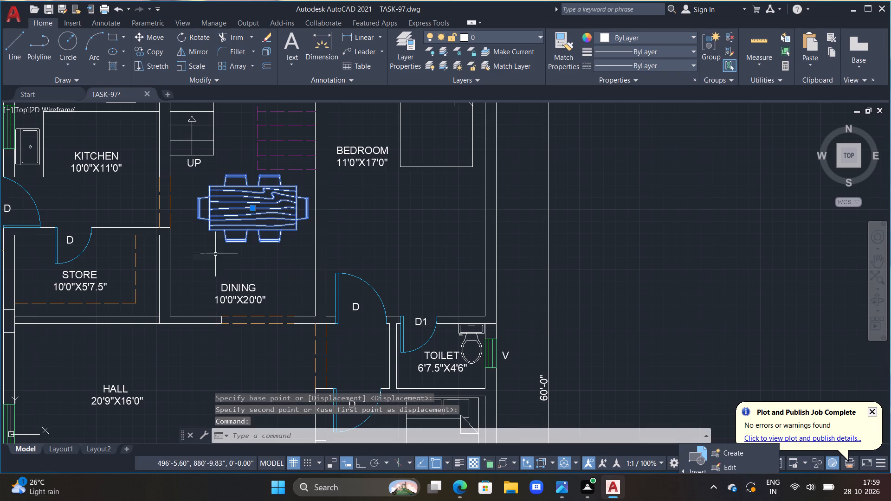
{"action": "type", "text": "M"}
{"action": "key", "text": "space"}
{"action": "left_click_drag", "start_coordinate": [209, 261], "coordinate": [207, 271]}
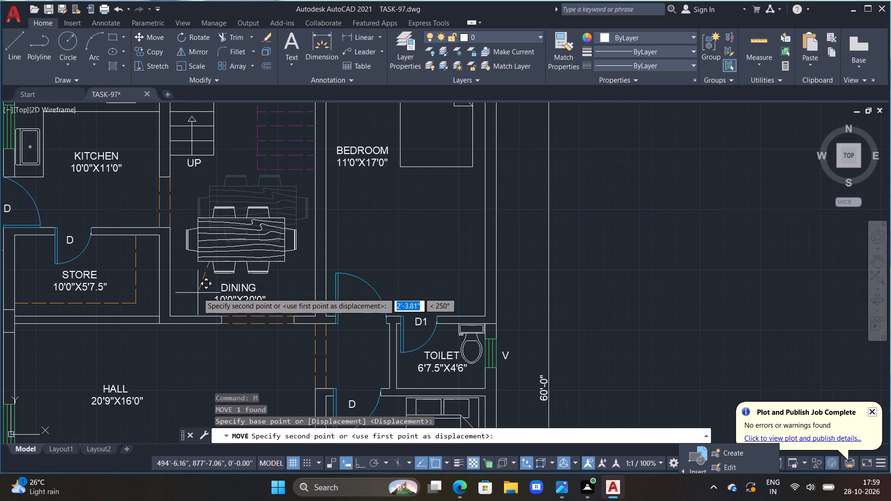
{"action": "left_click", "coordinate": [198, 290]}
{"action": "key", "text": "Escape"}
Delete the original toilet fixture left outside the plan.
{"action": "scroll", "coordinate": [200, 281], "scroll_direction": "down", "scroll_amount": 2}
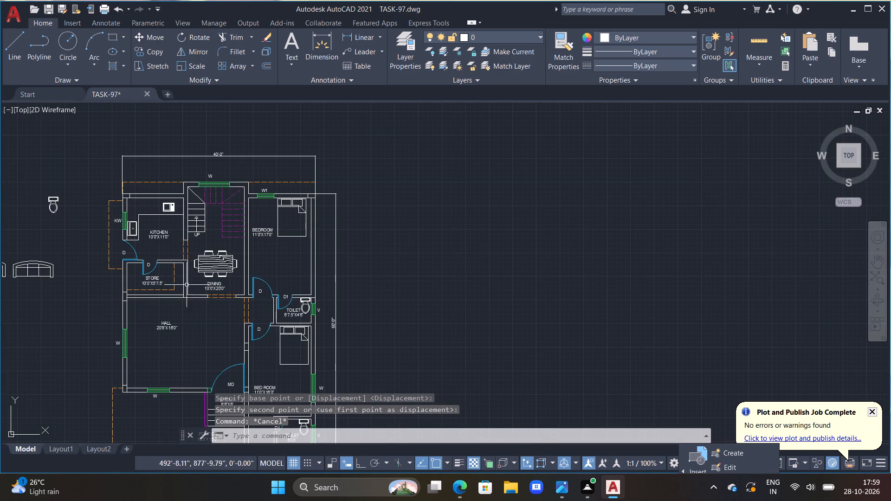
{"action": "scroll", "coordinate": [18, 280], "scroll_direction": "down", "scroll_amount": 1}
{"action": "middle_click_drag", "start_coordinate": [30, 294], "coordinate": [104, 252]}
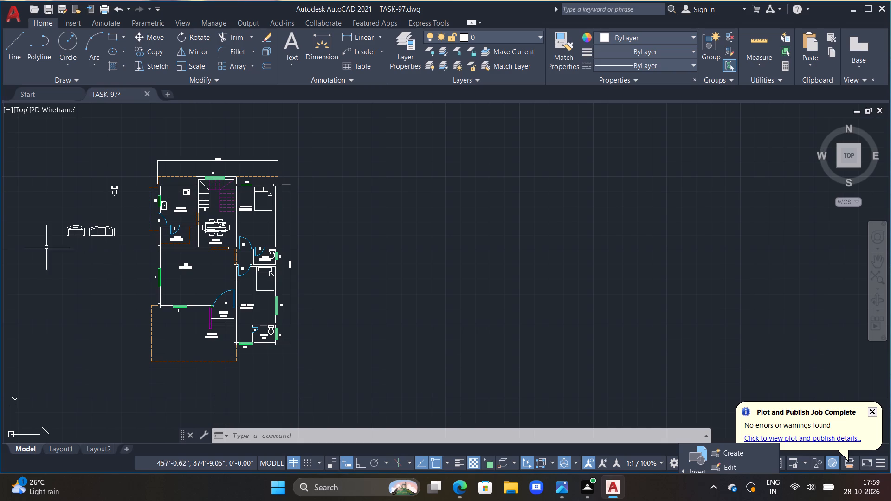
{"action": "left_click", "coordinate": [118, 189]}
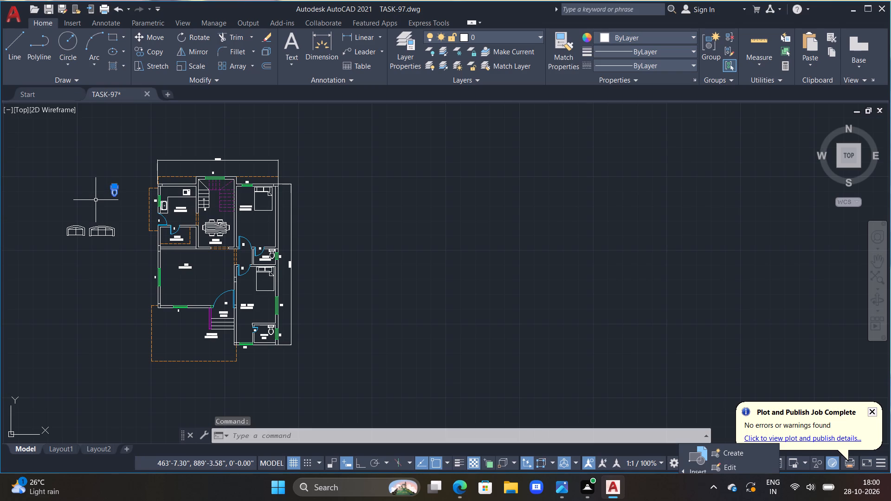
{"action": "key", "text": "Delete"}
Move the HALL 20'9"X16'0" label up to the upper wall of the hall, leaving the room's centre free.
{"action": "scroll", "coordinate": [175, 250], "scroll_direction": "down", "scroll_amount": 1}
{"action": "scroll", "coordinate": [179, 244], "scroll_direction": "up", "scroll_amount": 2}
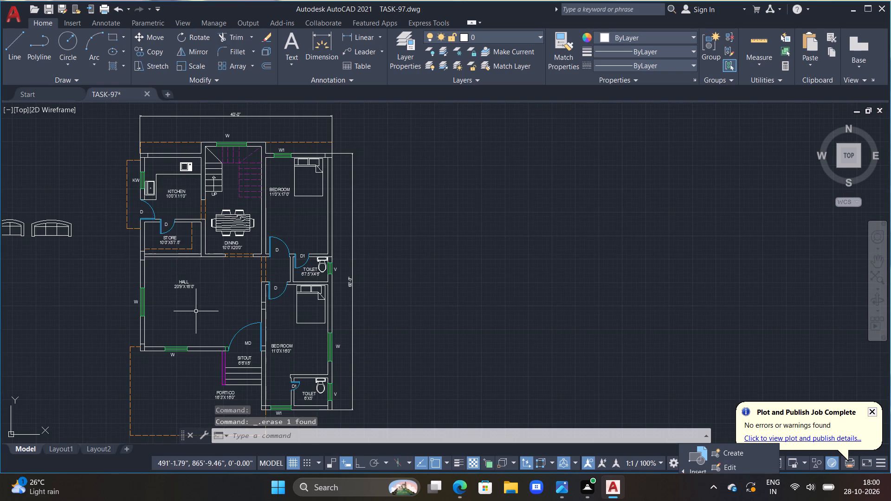
{"action": "scroll", "coordinate": [193, 305], "scroll_direction": "up", "scroll_amount": 2}
{"action": "left_click", "coordinate": [175, 264]}
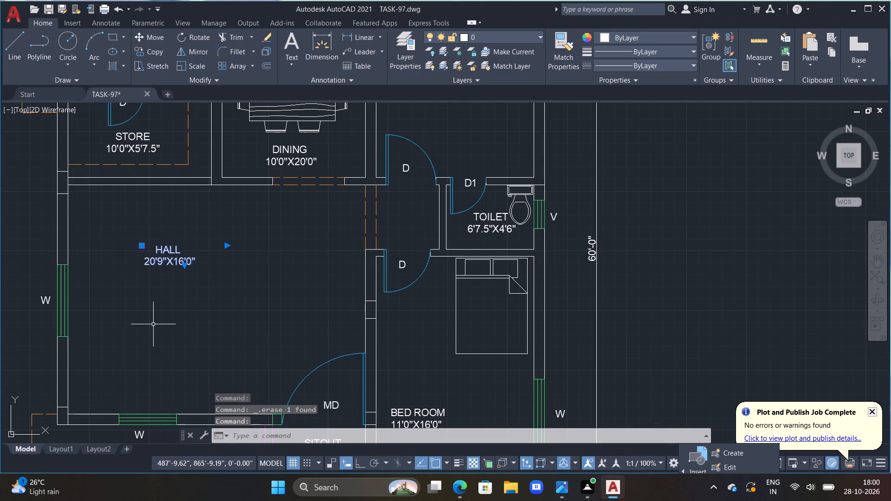
{"action": "type", "text": "M"}
{"action": "key", "text": "space"}
{"action": "left_click_drag", "start_coordinate": [154, 324], "coordinate": [162, 317]}
{"action": "left_click", "coordinate": [188, 276]}
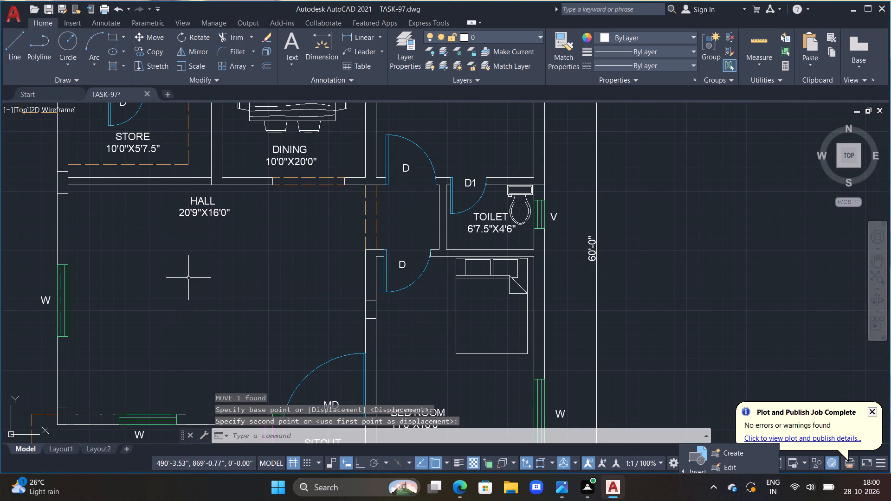
{"action": "key", "text": "Escape"}
Rotate the three-seat sofa outside the plan 90 degrees clockwise with Ortho on, so its back faces the house.
{"action": "scroll", "coordinate": [118, 313], "scroll_direction": "down", "scroll_amount": 2}
{"action": "middle_click_drag", "start_coordinate": [126, 311], "coordinate": [195, 269]}
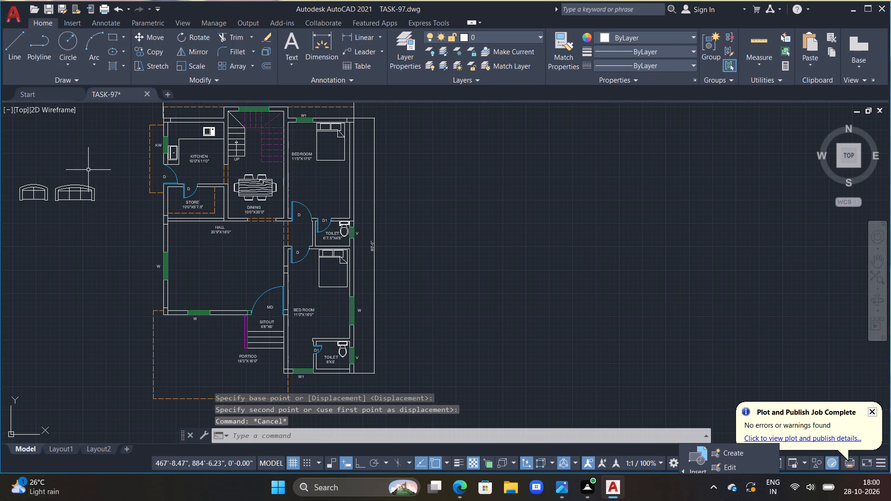
{"action": "left_click_drag", "start_coordinate": [86, 170], "coordinate": [39, 235]}
{"action": "left_click_drag", "start_coordinate": [82, 247], "coordinate": [69, 253]}
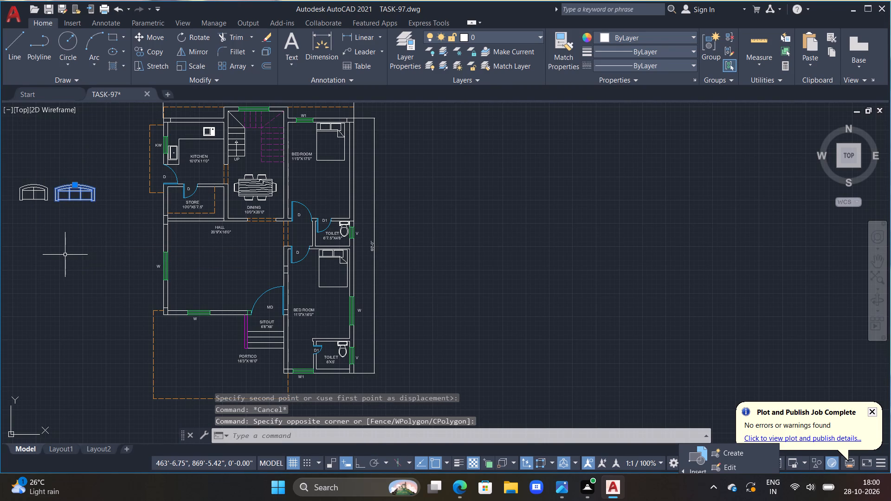
{"action": "key", "text": "F8"}
{"action": "type", "text": "RO"}
{"action": "key", "text": "space"}
{"action": "left_click_drag", "start_coordinate": [64, 252], "coordinate": [63, 259]}
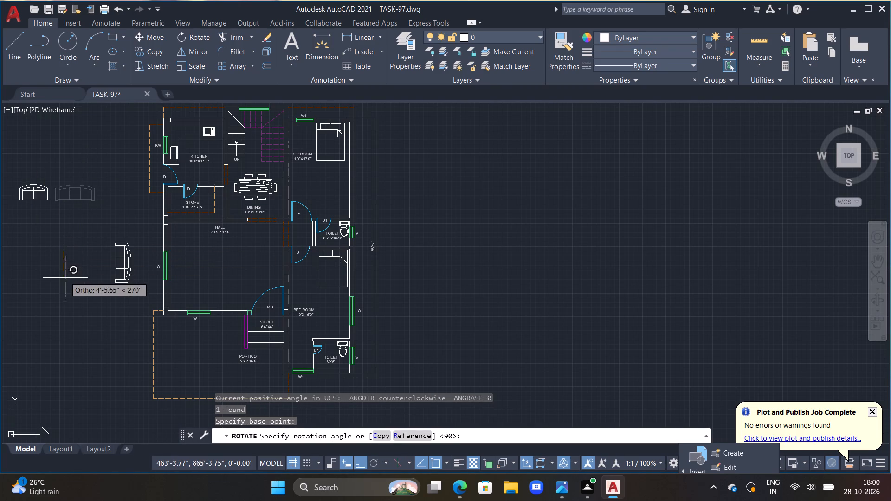
{"action": "double_click", "coordinate": [65, 286]}
Copy the rotated three-seat sofa from outside the plan into the hall, beside the main door MD.
{"action": "left_click", "coordinate": [121, 284]}
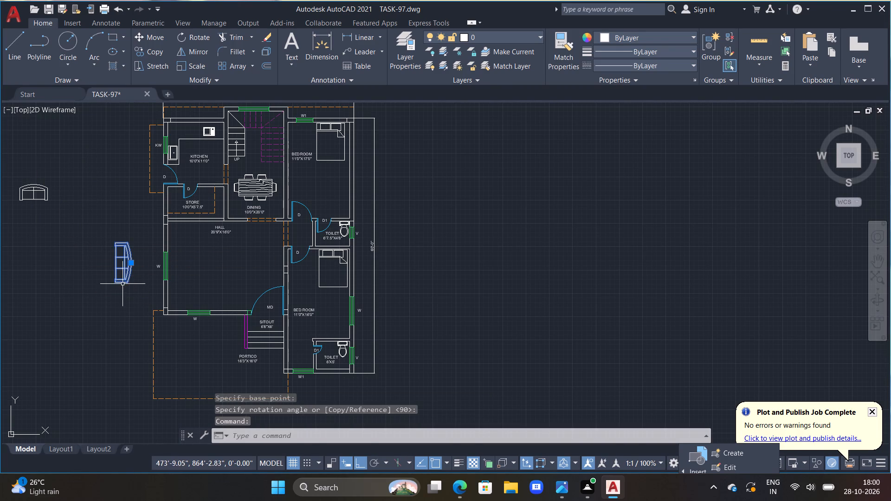
{"action": "type", "text": "CO"}
{"action": "key", "text": "space"}
{"action": "left_click_drag", "start_coordinate": [92, 304], "coordinate": [145, 321]}
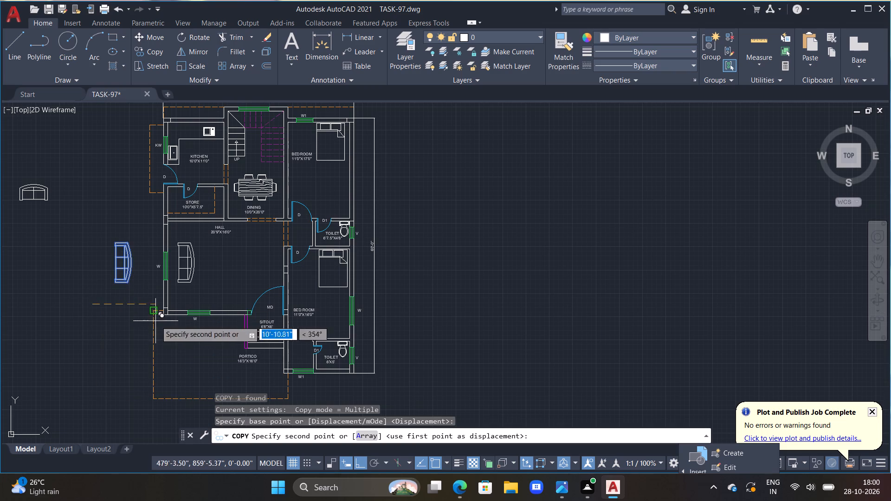
{"action": "key", "text": "F9"}
{"action": "key", "text": "F9"}
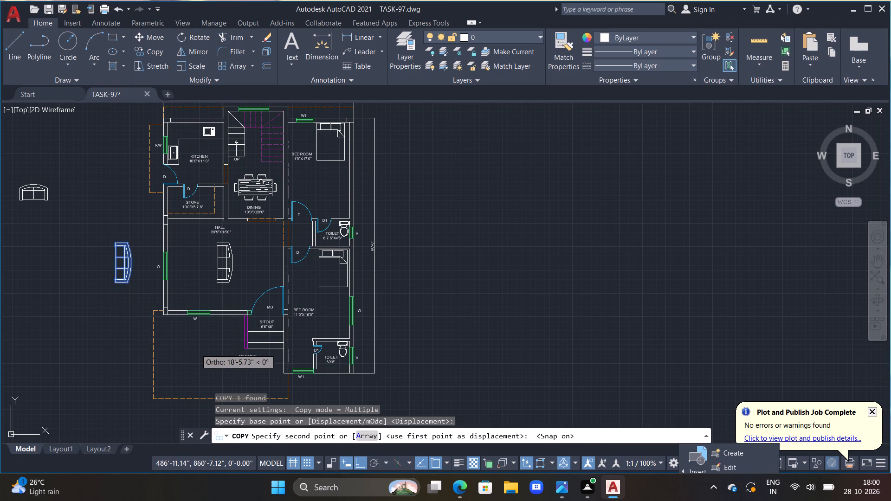
{"action": "key", "text": "F8"}
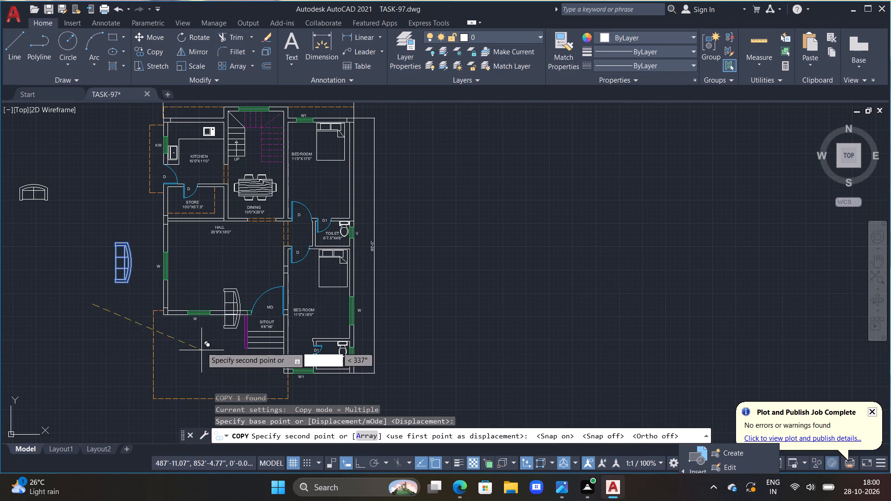
{"action": "scroll", "coordinate": [200, 342], "scroll_direction": "up", "scroll_amount": 3}
{"action": "scroll", "coordinate": [200, 322], "scroll_direction": "down", "scroll_amount": 3}
{"action": "scroll", "coordinate": [202, 315], "scroll_direction": "up", "scroll_amount": 1}
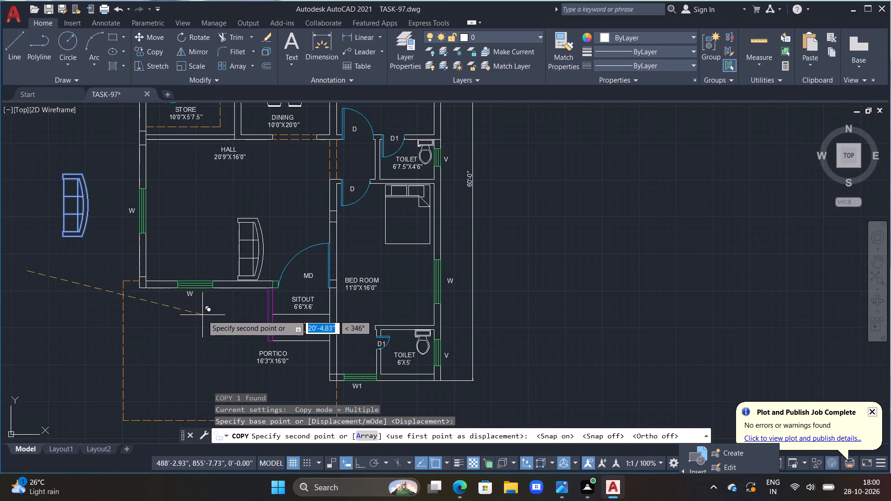
{"action": "scroll", "coordinate": [202, 315], "scroll_direction": "up", "scroll_amount": 1}
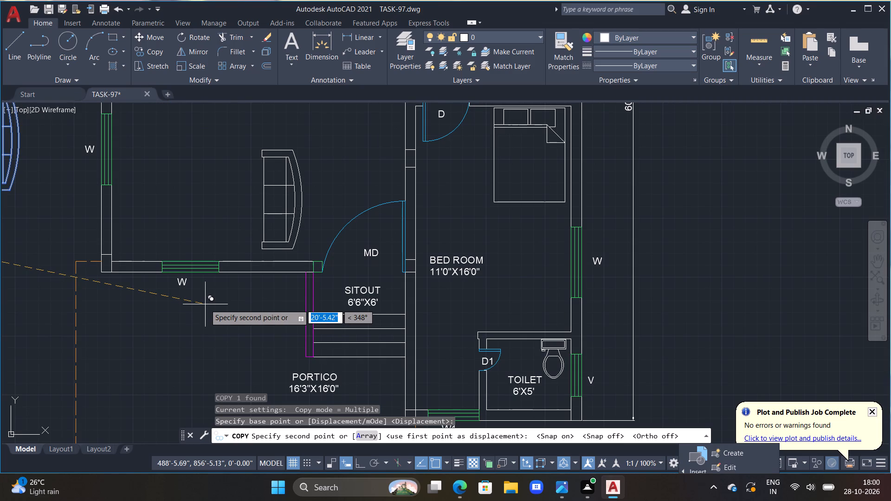
{"action": "left_click", "coordinate": [205, 304]}
{"action": "key", "text": "Escape"}
Rotate the original three-seat sofa outside the plan 180 degrees with Ortho on, so its seat faces the house.
{"action": "scroll", "coordinate": [54, 293], "scroll_direction": "down", "scroll_amount": 2}
{"action": "middle_click_drag", "start_coordinate": [31, 286], "coordinate": [154, 270]}
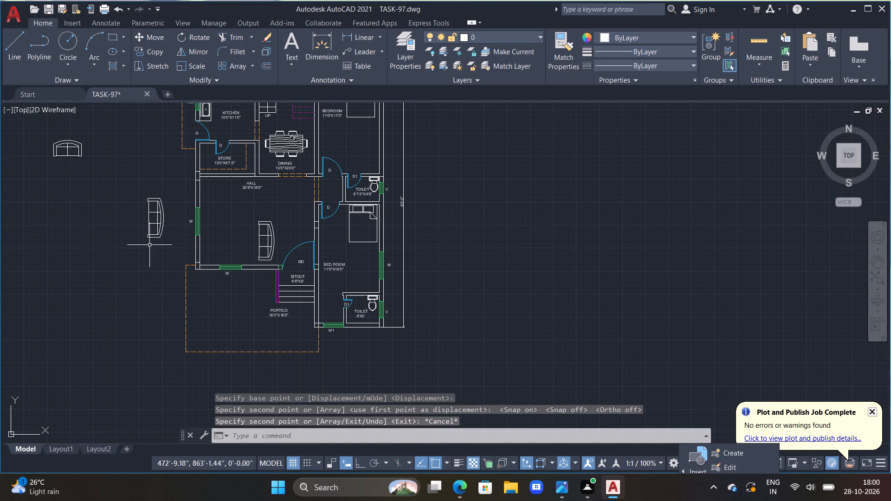
{"action": "left_click", "coordinate": [152, 240]}
{"action": "left_click", "coordinate": [150, 194]}
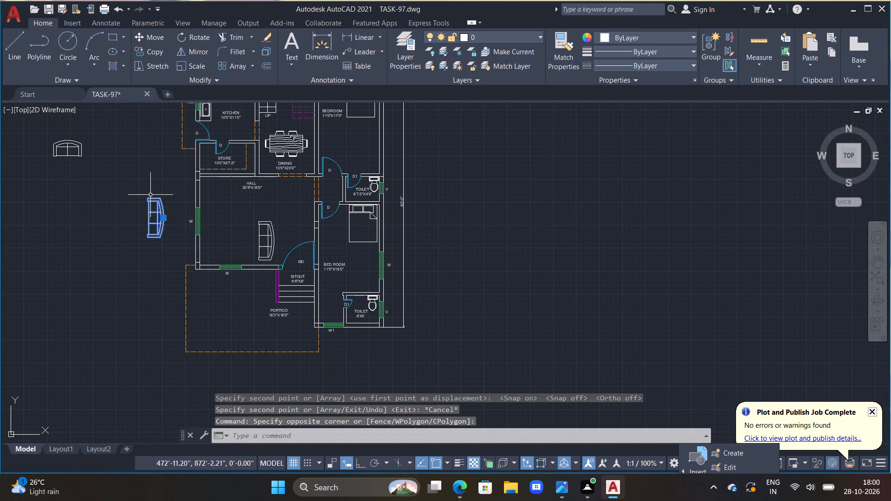
{"action": "type", "text": "RO"}
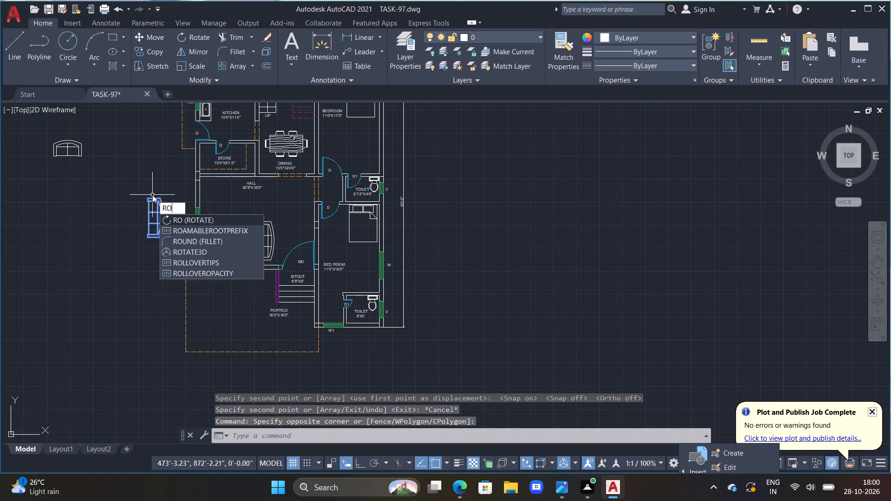
{"action": "key", "text": "space"}
{"action": "key", "text": "F8"}
{"action": "left_click_drag", "start_coordinate": [152, 195], "coordinate": [144, 202]}
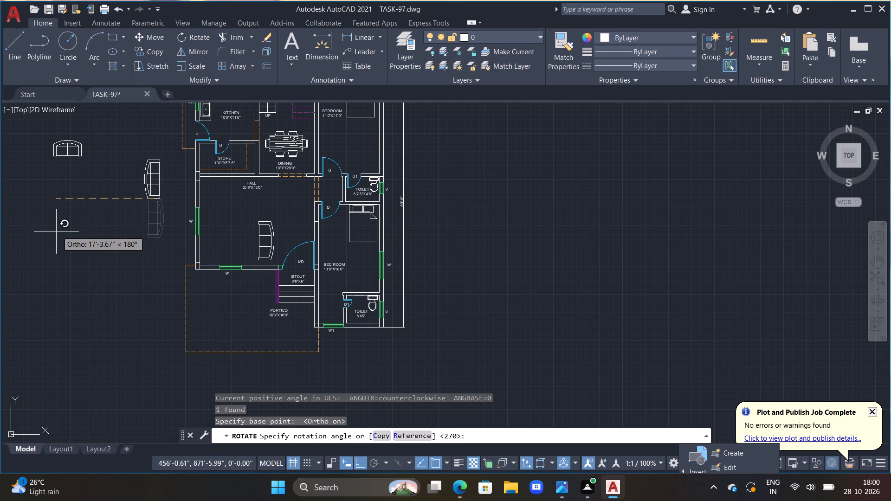
{"action": "left_click", "coordinate": [50, 254]}
Move the flipped three-seat sofa into the hall beside the west wall window, facing the sofa near the main door.
{"action": "left_click", "coordinate": [147, 196]}
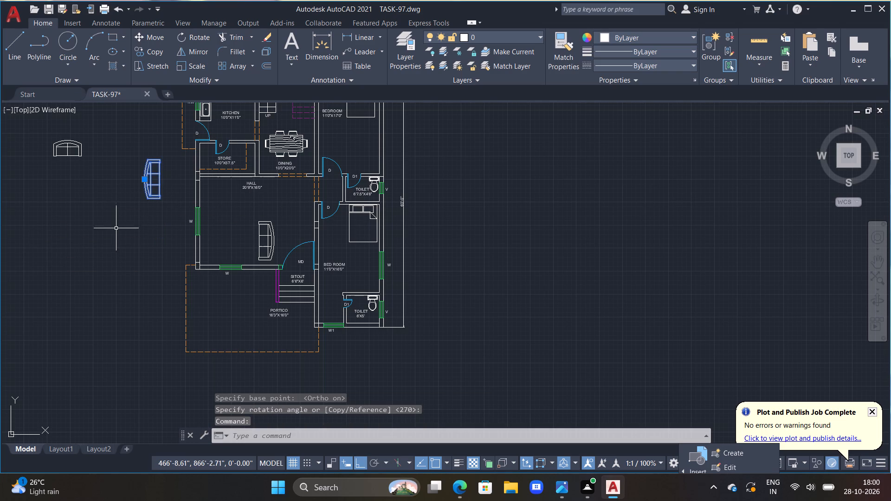
{"action": "type", "text": "M"}
{"action": "key", "text": "space"}
{"action": "left_click_drag", "start_coordinate": [120, 234], "coordinate": [157, 280]}
{"action": "key", "text": "F8"}
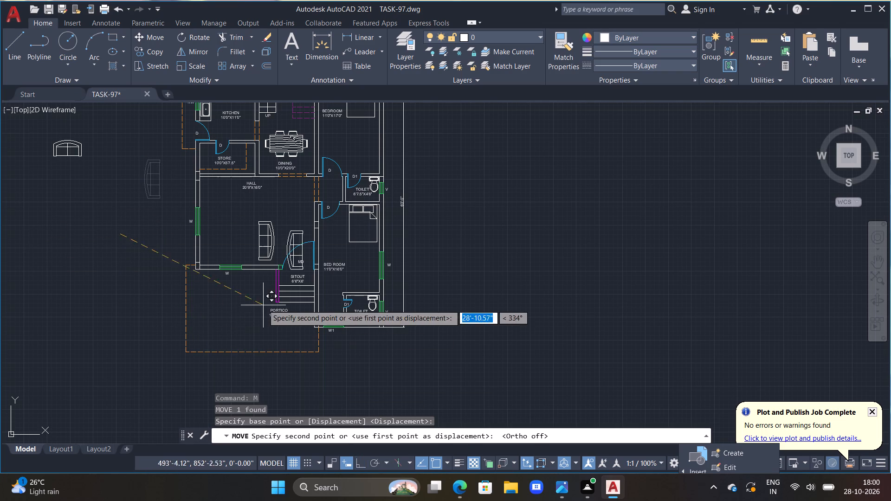
{"action": "scroll", "coordinate": [187, 301], "scroll_direction": "up", "scroll_amount": 1}
{"action": "middle_click_drag", "start_coordinate": [187, 313], "coordinate": [174, 356]}
{"action": "scroll", "coordinate": [171, 351], "scroll_direction": "up", "scroll_amount": 1}
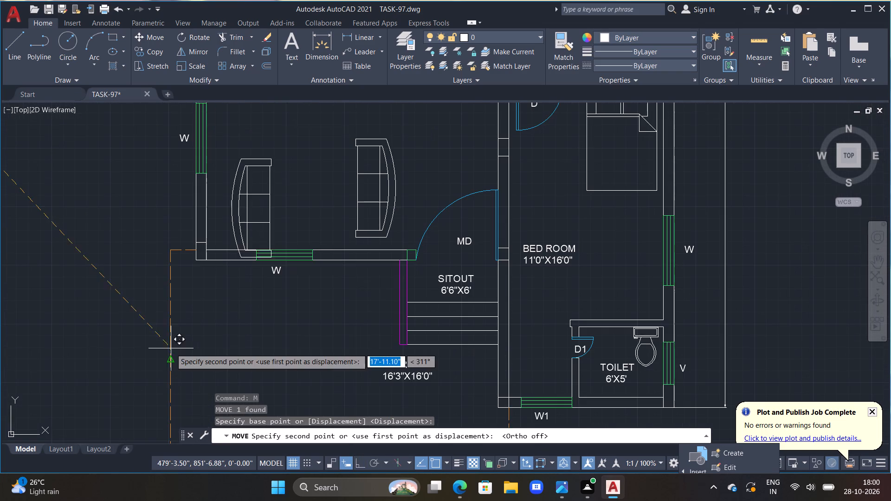
{"action": "left_click", "coordinate": [156, 323]}
{"action": "key", "text": "Escape"}
Rotate the two-seat sofa outside the plan 180 degrees with Ortho on, so its back faces down.
{"action": "scroll", "coordinate": [63, 265], "scroll_direction": "down", "scroll_amount": 3}
{"action": "middle_click_drag", "start_coordinate": [59, 255], "coordinate": [110, 242]}
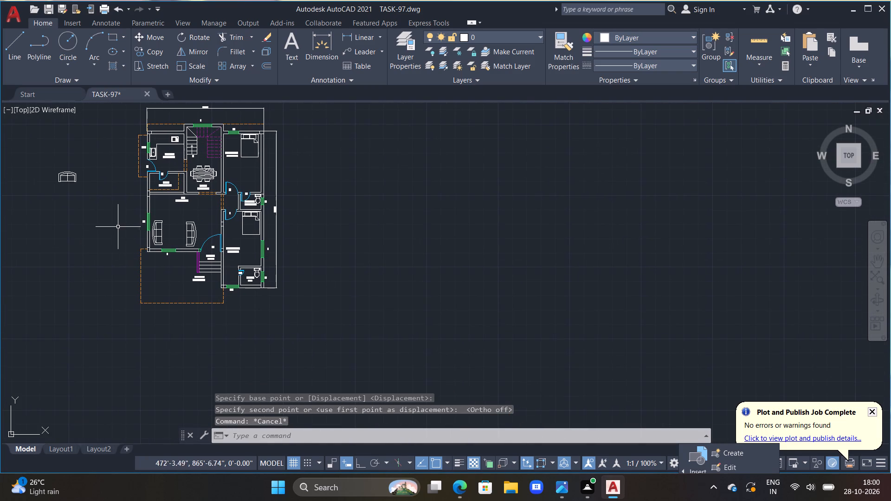
{"action": "middle_click_drag", "start_coordinate": [98, 212], "coordinate": [112, 204]}
{"action": "scroll", "coordinate": [112, 203], "scroll_direction": "up", "scroll_amount": 1}
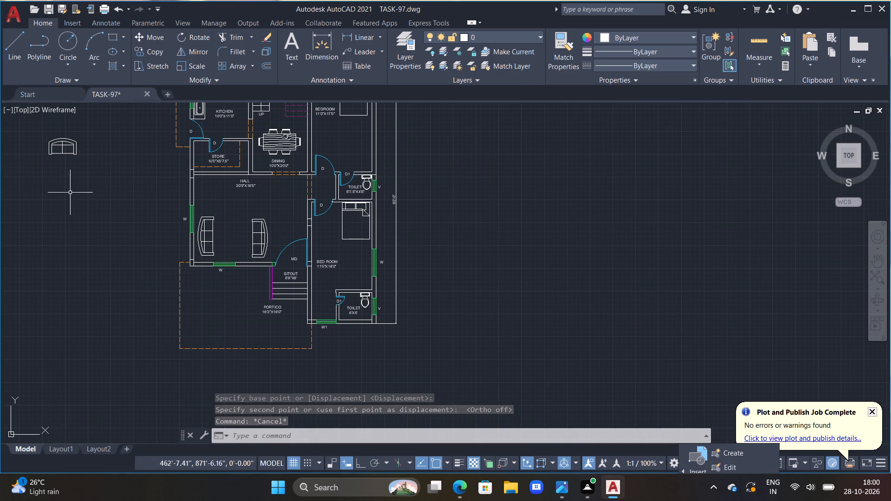
{"action": "left_click", "coordinate": [57, 141]}
{"action": "middle_click_drag", "start_coordinate": [50, 217], "coordinate": [84, 274]}
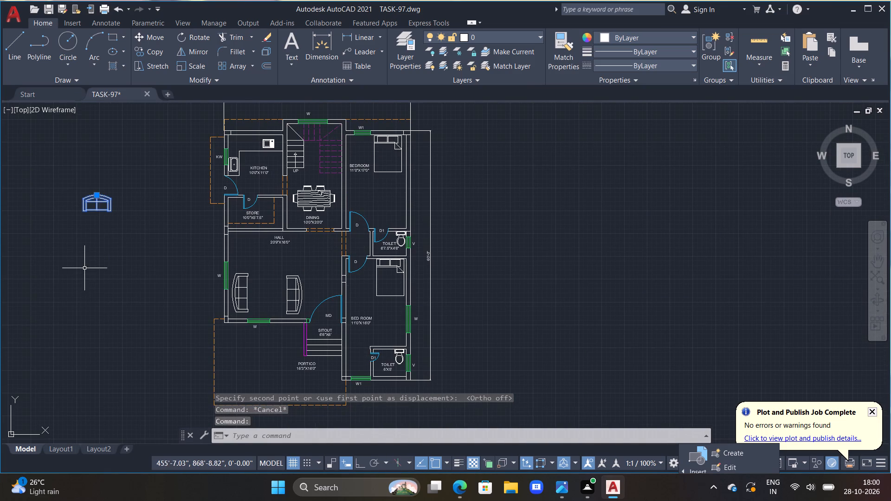
{"action": "key", "text": "F8"}
{"action": "type", "text": "RO"}
{"action": "key", "text": "space"}
{"action": "left_click_drag", "start_coordinate": [87, 263], "coordinate": [70, 266]}
{"action": "left_click", "coordinate": [54, 251]}
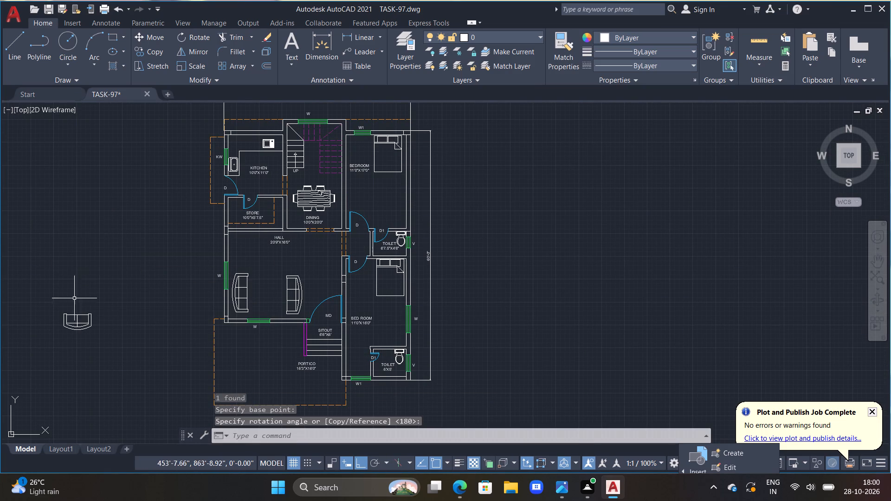
Move the two-seat sofa into the hall against the lower wall window, between the two three-seat sofas.
{"action": "left_click", "coordinate": [83, 325]}
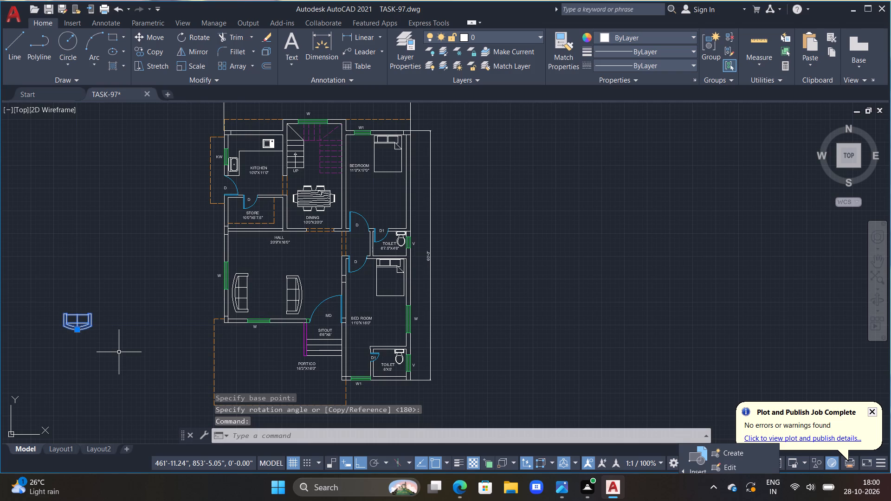
{"action": "key", "text": "m"}
{"action": "key", "text": "space"}
{"action": "key", "text": "F8"}
{"action": "key", "text": "F8"}
{"action": "left_click", "coordinate": [119, 351]}
{"action": "left_click_drag", "start_coordinate": [119, 351], "coordinate": [193, 338]}
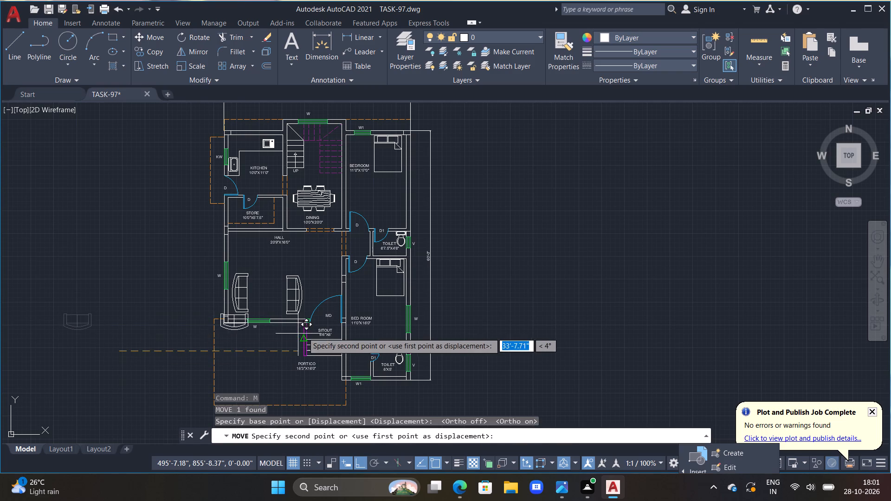
{"action": "key", "text": "F8"}
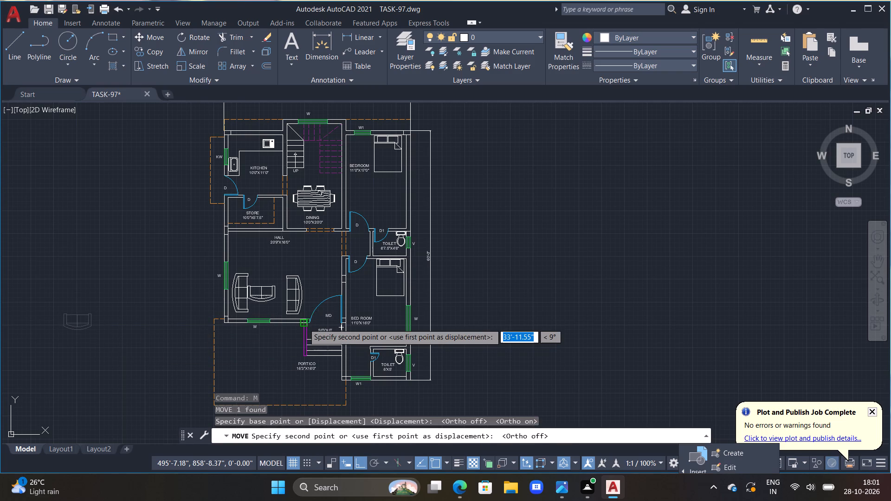
{"action": "scroll", "coordinate": [309, 325], "scroll_direction": "up", "scroll_amount": 1}
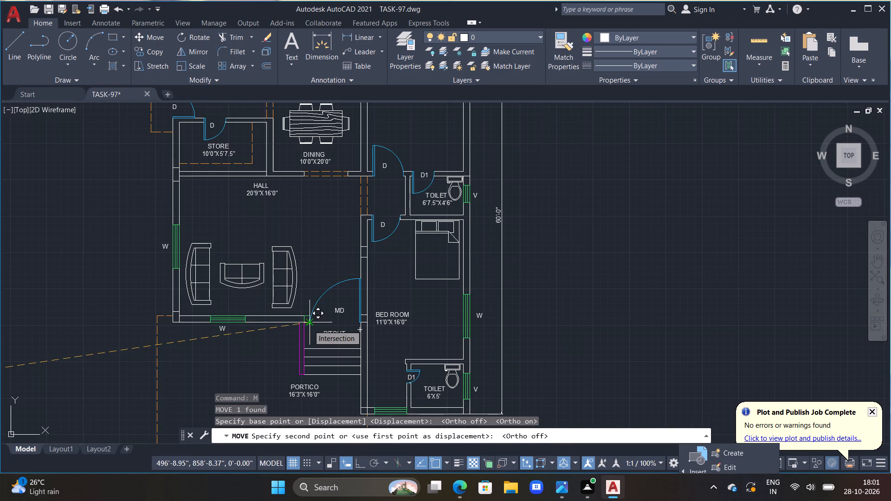
{"action": "scroll", "coordinate": [308, 328], "scroll_direction": "up", "scroll_amount": 1}
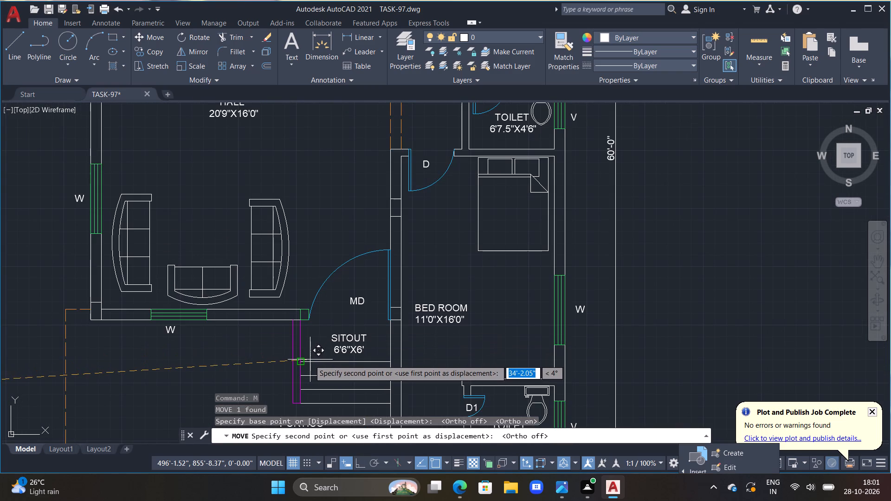
{"action": "left_click", "coordinate": [308, 362]}
{"action": "key", "text": "Escape"}
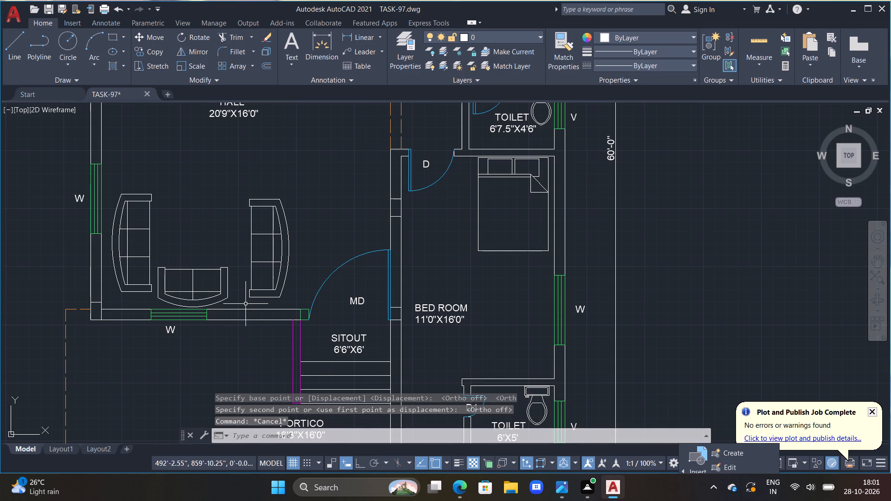
{"action": "key", "text": "Escape"}
Nudge the two-seat sofa slightly toward the main door along the hall's lower wall, centring it between the three-seat sofas.
{"action": "middle_click_drag", "start_coordinate": [235, 291], "coordinate": [253, 280]}
{"action": "scroll", "coordinate": [247, 279], "scroll_direction": "up", "scroll_amount": 1}
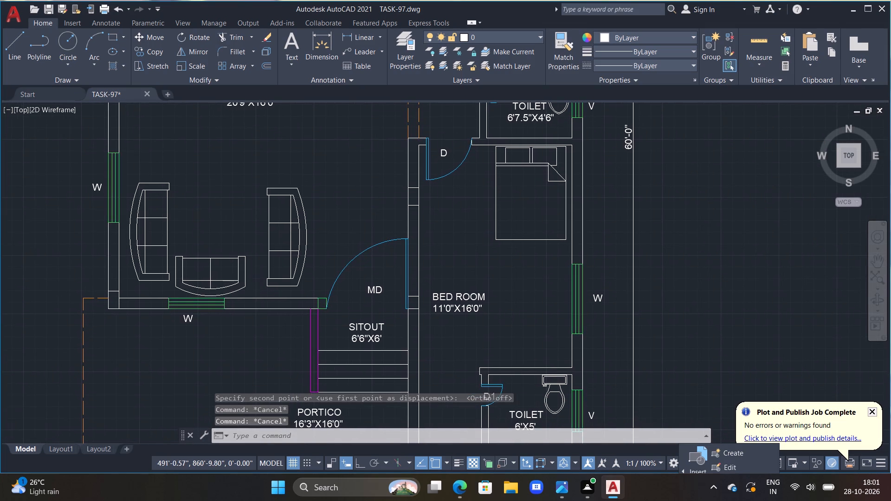
{"action": "left_click", "coordinate": [232, 284]}
{"action": "type", "text": "M"}
{"action": "key", "text": "space"}
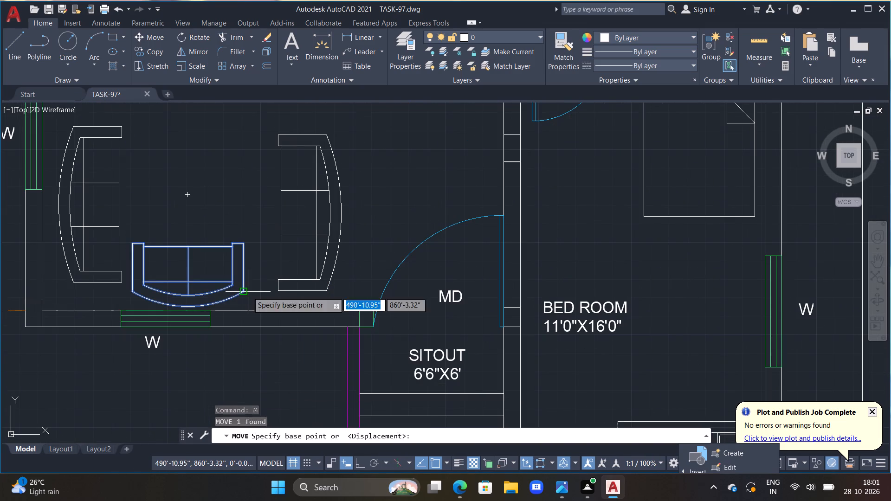
{"action": "left_click_drag", "start_coordinate": [248, 292], "coordinate": [252, 294]}
{"action": "left_click", "coordinate": [252, 294]}
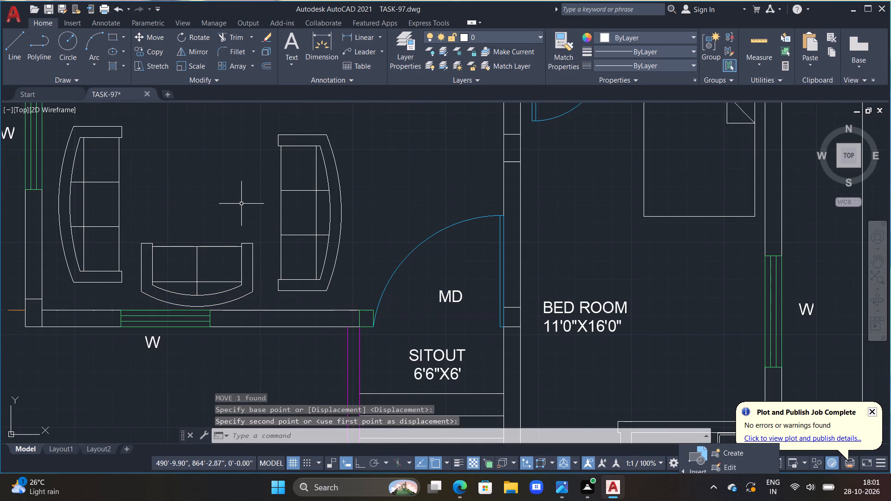
{"action": "key", "text": "Escape"}
Shift the west three-seat sofa up and slightly into the hall, clear of the two-seat sofa.
{"action": "scroll", "coordinate": [241, 203], "scroll_direction": "down", "scroll_amount": 2}
{"action": "scroll", "coordinate": [230, 207], "scroll_direction": "up", "scroll_amount": 1}
{"action": "middle_click_drag", "start_coordinate": [233, 211], "coordinate": [239, 233]}
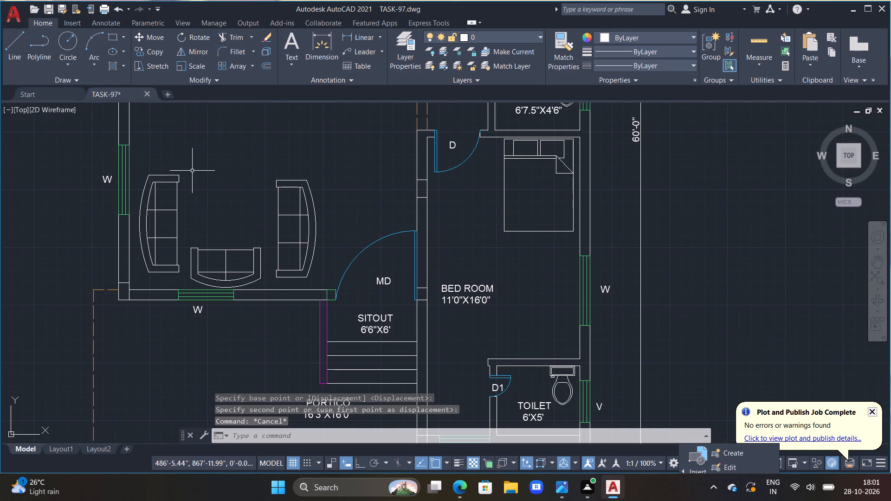
{"action": "left_click", "coordinate": [178, 177]}
{"action": "type", "text": "M"}
{"action": "key", "text": "space"}
{"action": "left_click_drag", "start_coordinate": [205, 179], "coordinate": [207, 174]}
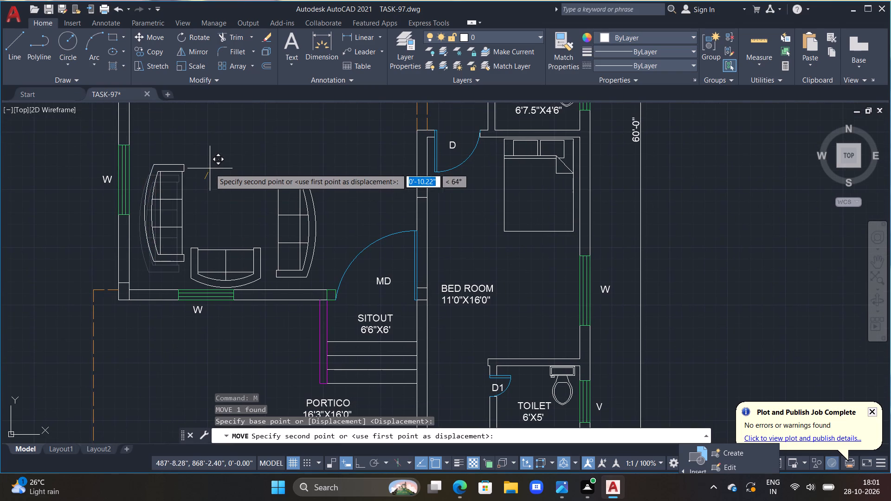
{"action": "left_click", "coordinate": [211, 158]}
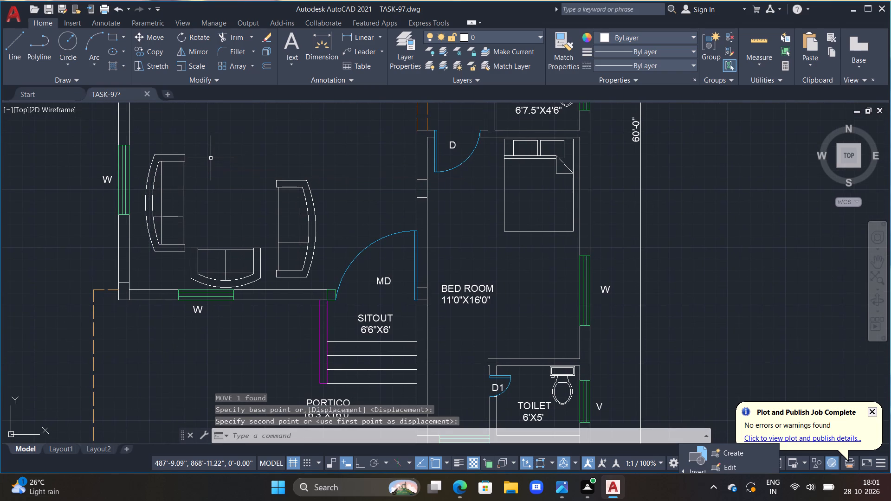
{"action": "key", "text": "Escape"}
Move the three-seat sofa near the main door up and slightly west by about 1'-8", level with the opposite sofa.
{"action": "left_click_drag", "start_coordinate": [265, 183], "coordinate": [267, 186]}
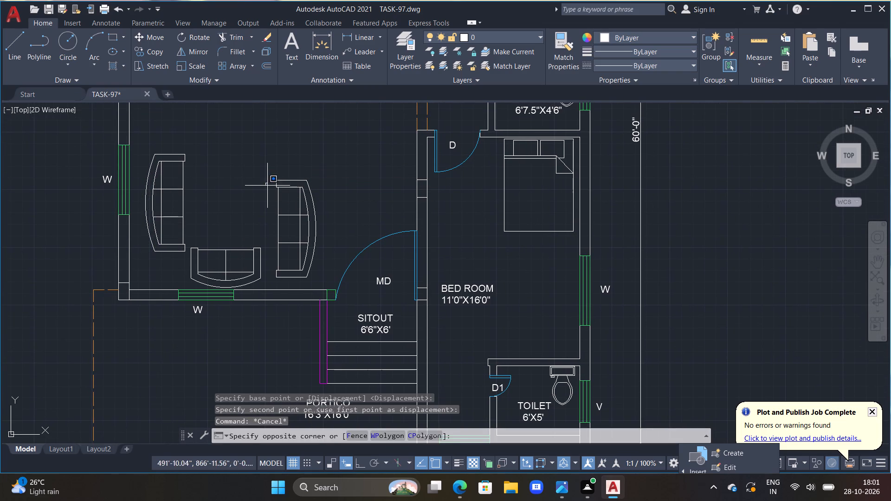
{"action": "left_click_drag", "start_coordinate": [267, 186], "coordinate": [290, 197]}
{"action": "left_click_drag", "start_coordinate": [296, 178], "coordinate": [193, 221]}
{"action": "left_click", "coordinate": [244, 199]}
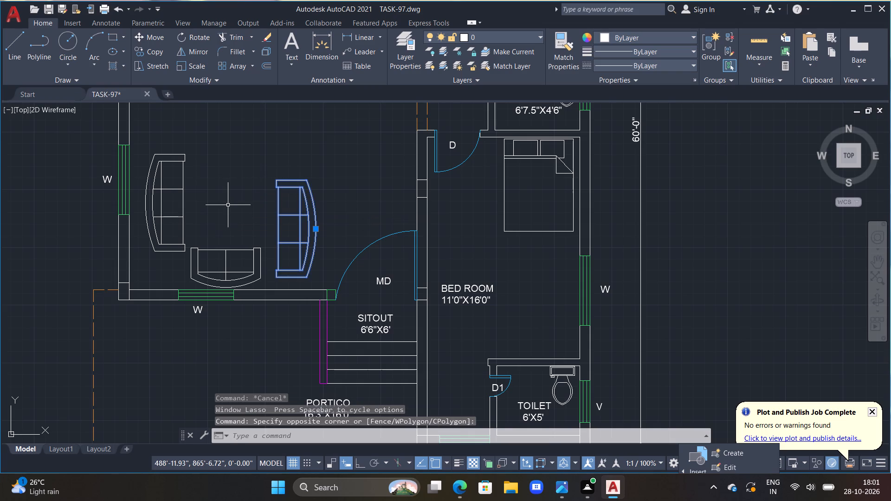
{"action": "type", "text": "M"}
{"action": "key", "text": "space"}
{"action": "left_click_drag", "start_coordinate": [228, 207], "coordinate": [232, 199]}
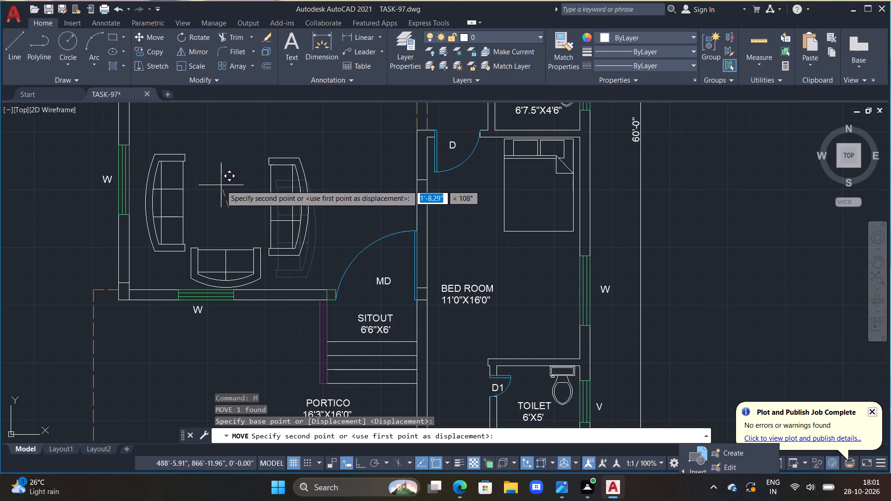
{"action": "left_click", "coordinate": [220, 184]}
{"action": "key", "text": "Escape"}
Move the two-seat sofa slightly toward the main door, centring it between the hall's two three-seat sofas.
{"action": "scroll", "coordinate": [258, 208], "scroll_direction": "down", "scroll_amount": 1}
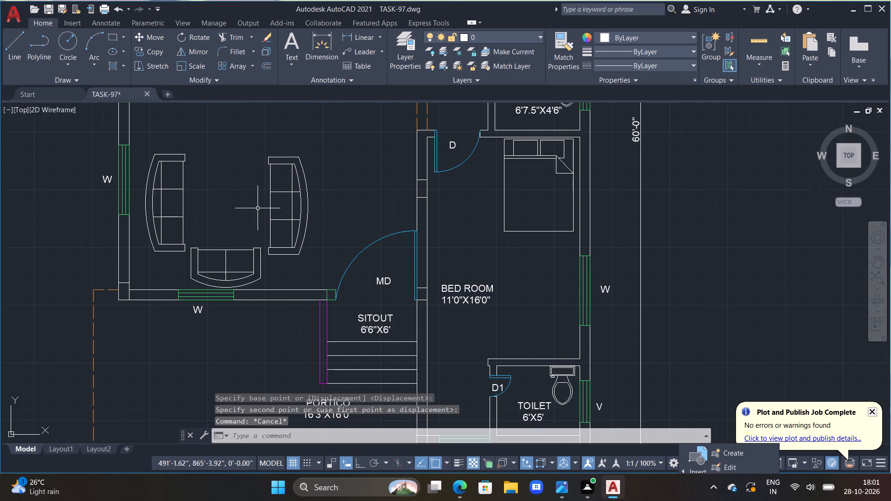
{"action": "scroll", "coordinate": [258, 208], "scroll_direction": "down", "scroll_amount": 1}
{"action": "scroll", "coordinate": [253, 193], "scroll_direction": "up", "scroll_amount": 2}
{"action": "scroll", "coordinate": [251, 293], "scroll_direction": "up", "scroll_amount": 1}
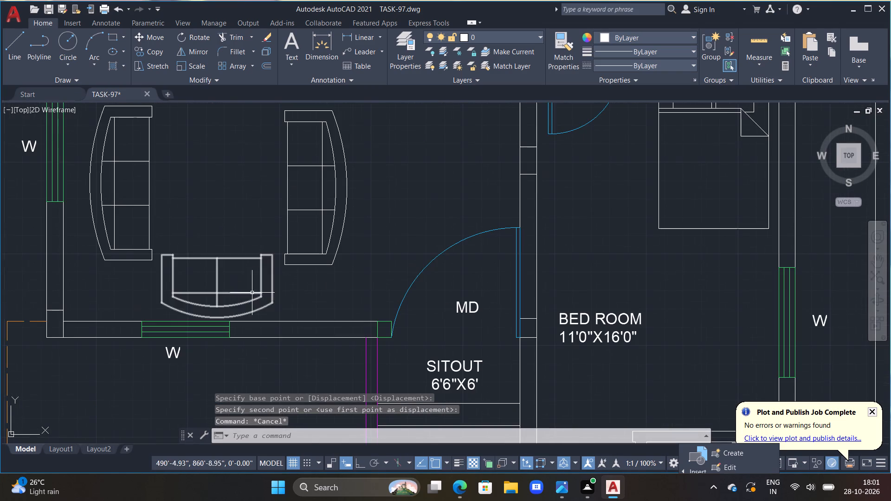
{"action": "left_click", "coordinate": [265, 299]}
{"action": "left_click", "coordinate": [274, 301]}
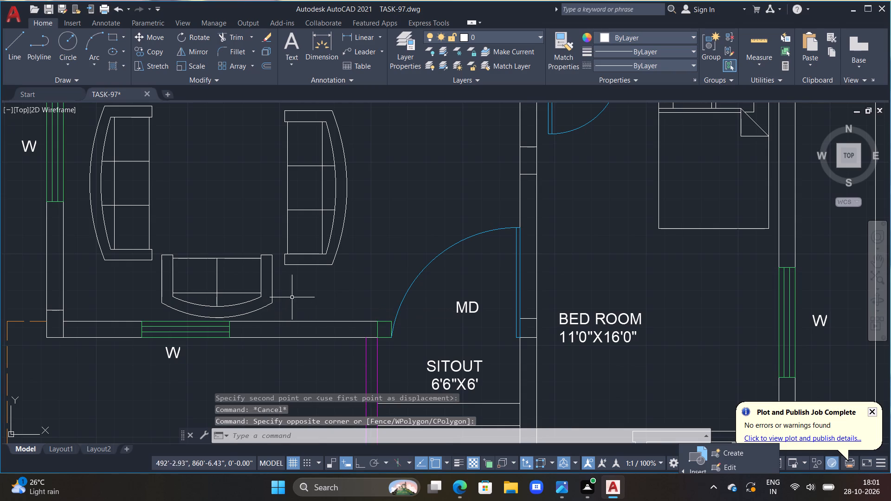
{"action": "left_click_drag", "start_coordinate": [287, 297], "coordinate": [230, 294]}
{"action": "left_click", "coordinate": [229, 294]}
{"action": "type", "text": "M"}
{"action": "key", "text": "space"}
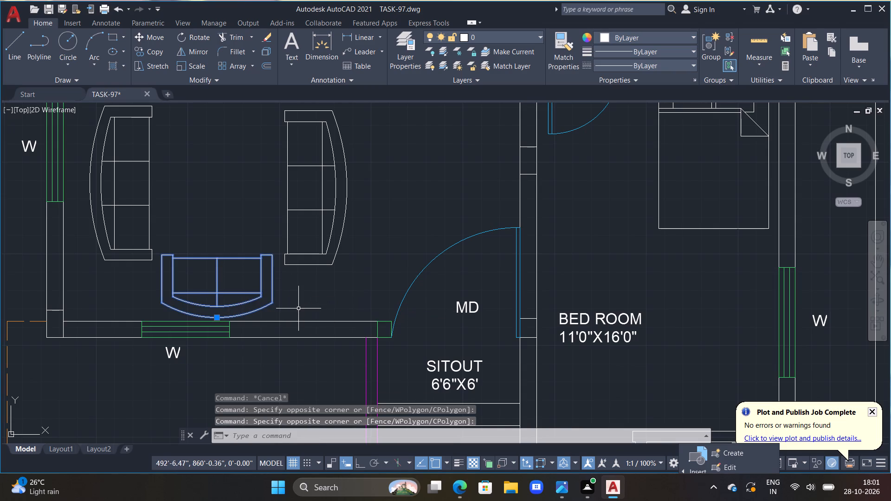
{"action": "left_click", "coordinate": [306, 312]}
{"action": "left_click", "coordinate": [309, 312]}
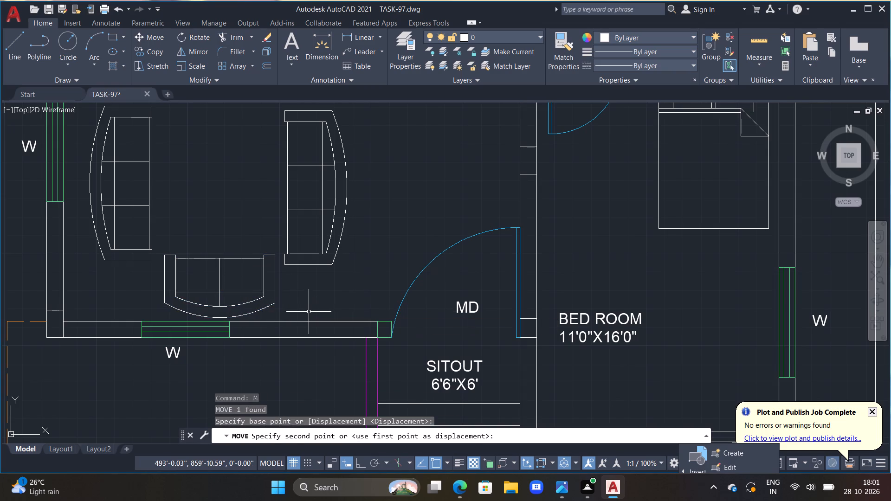
{"action": "key", "text": "Escape"}
Draw a rectangle about 4'-8" by 4'-6" between the hall's sofas as the centre table outline.
{"action": "scroll", "coordinate": [220, 231], "scroll_direction": "down", "scroll_amount": 2}
{"action": "middle_click_drag", "start_coordinate": [220, 203], "coordinate": [227, 246]}
{"action": "middle_click", "coordinate": [227, 246]}
{"action": "scroll", "coordinate": [227, 246], "scroll_direction": "up", "scroll_amount": 1}
{"action": "key", "text": "Escape"}
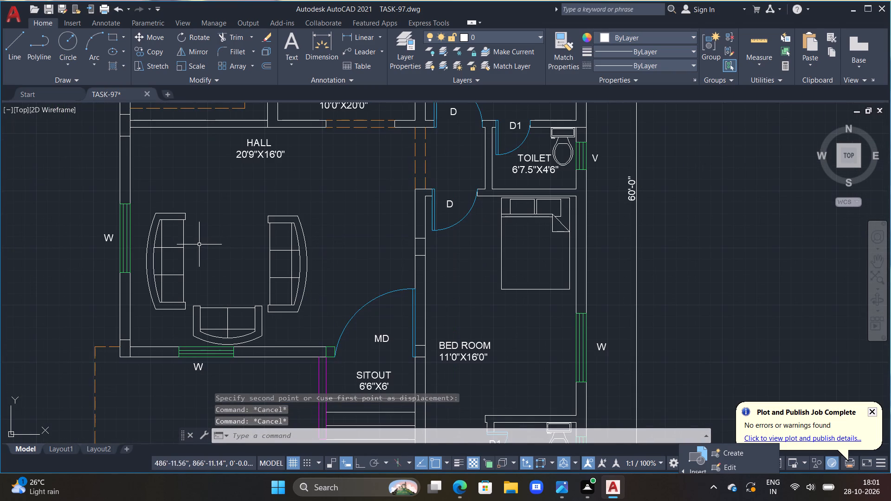
{"action": "key", "text": "Escape"}
{"action": "type", "text": "REC"}
{"action": "key", "text": "space"}
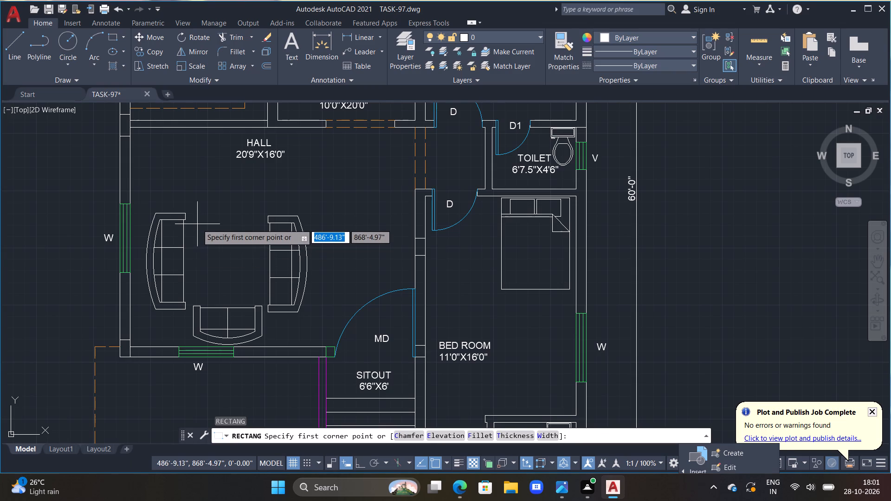
{"action": "left_click", "coordinate": [194, 232]}
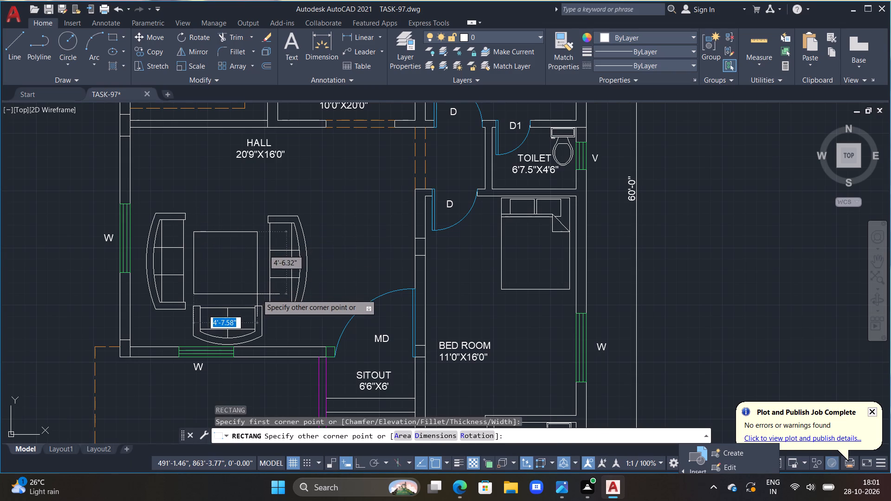
{"action": "left_click", "coordinate": [257, 294]}
{"action": "key", "text": "Escape"}
Draw an inner rectangle about 3'-3" by 2'-10" inside the hall's centre table.
{"action": "scroll", "coordinate": [223, 288], "scroll_direction": "down", "scroll_amount": 2}
{"action": "scroll", "coordinate": [224, 279], "scroll_direction": "up", "scroll_amount": 2}
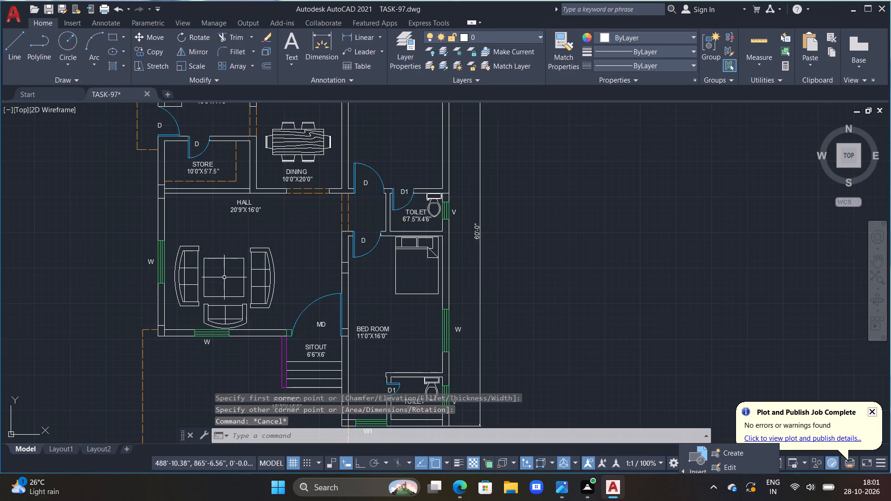
{"action": "scroll", "coordinate": [224, 277], "scroll_direction": "up", "scroll_amount": 1}
{"action": "key", "text": "Escape"}
{"action": "key", "text": "Escape"}
{"action": "key", "text": "Escape"}
{"action": "key", "text": "Escape"}
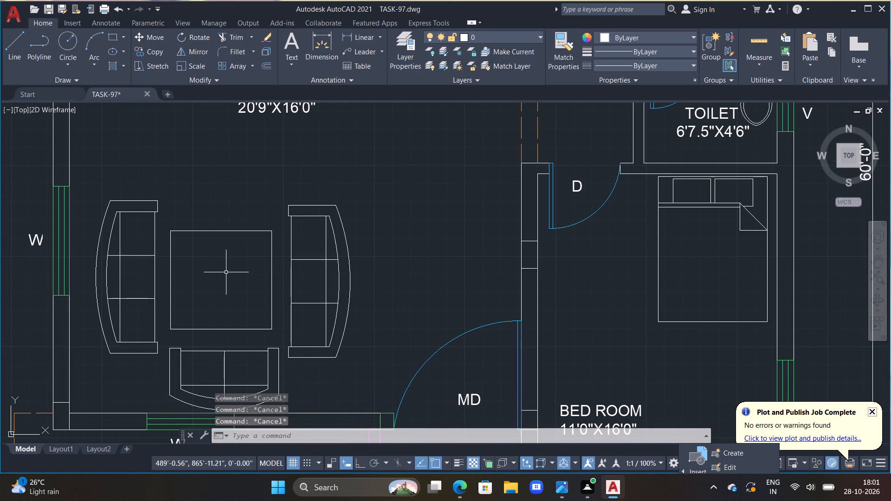
{"action": "type", "text": "REC"}
{"action": "key", "text": "space"}
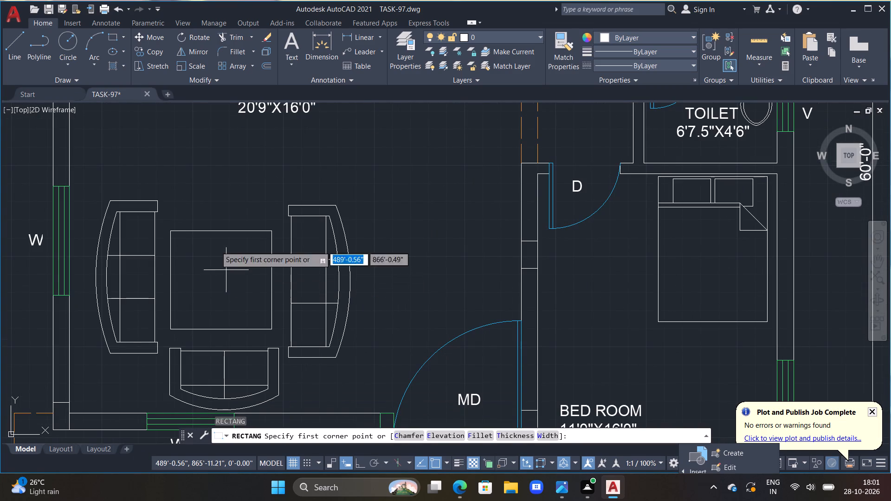
{"action": "left_click", "coordinate": [185, 250]}
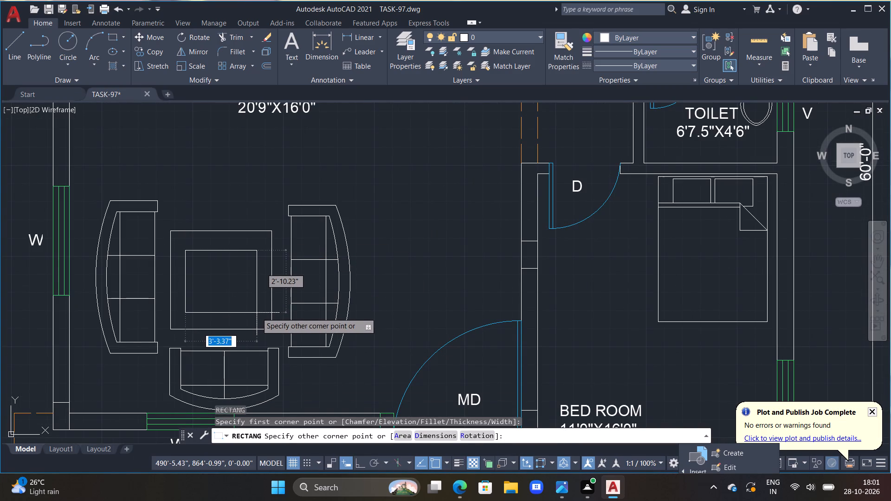
{"action": "left_click", "coordinate": [256, 313]}
{"action": "key", "text": "Escape"}
Move the BED ROOM 11'0"X16'0" label up and east, centring it just below that room's bed.
{"action": "scroll", "coordinate": [243, 309], "scroll_direction": "down", "scroll_amount": 2}
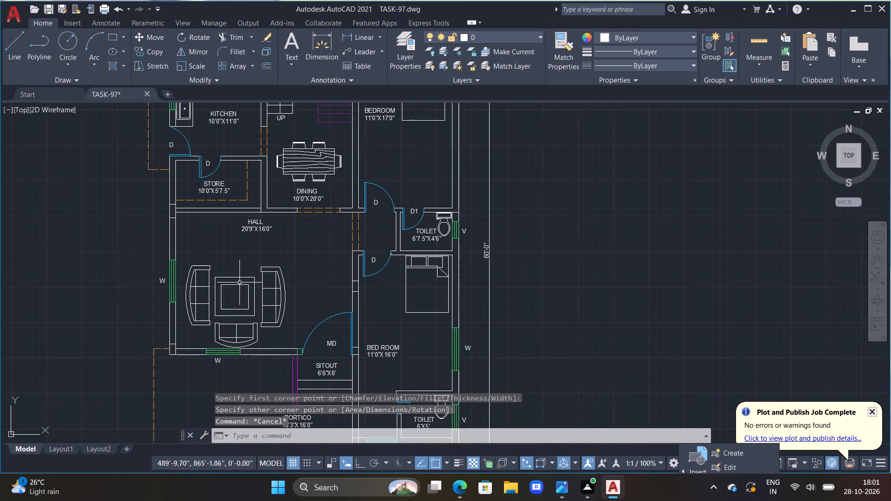
{"action": "scroll", "coordinate": [234, 253], "scroll_direction": "down", "scroll_amount": 1}
{"action": "scroll", "coordinate": [339, 261], "scroll_direction": "down", "scroll_amount": 1}
{"action": "scroll", "coordinate": [347, 274], "scroll_direction": "up", "scroll_amount": 1}
{"action": "middle_click_drag", "start_coordinate": [347, 274], "coordinate": [327, 274]}
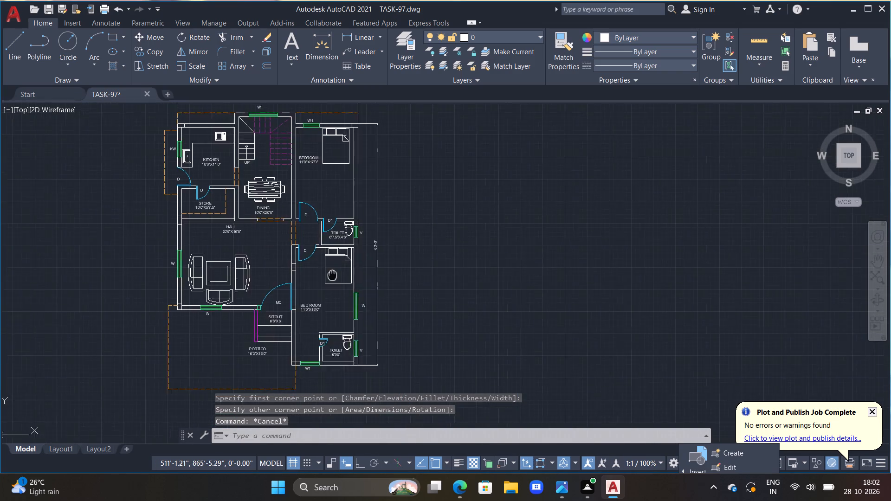
{"action": "middle_click_drag", "start_coordinate": [327, 274], "coordinate": [287, 271]}
{"action": "scroll", "coordinate": [327, 274], "scroll_direction": "up", "scroll_amount": 1}
{"action": "scroll", "coordinate": [258, 275], "scroll_direction": "down", "scroll_amount": 1}
{"action": "scroll", "coordinate": [264, 286], "scroll_direction": "up", "scroll_amount": 1}
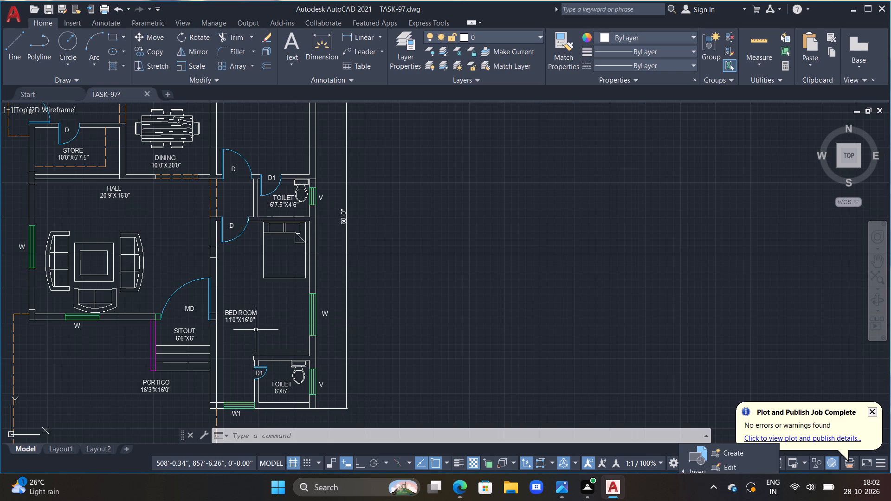
{"action": "left_click", "coordinate": [248, 309]}
{"action": "left_click", "coordinate": [245, 336]}
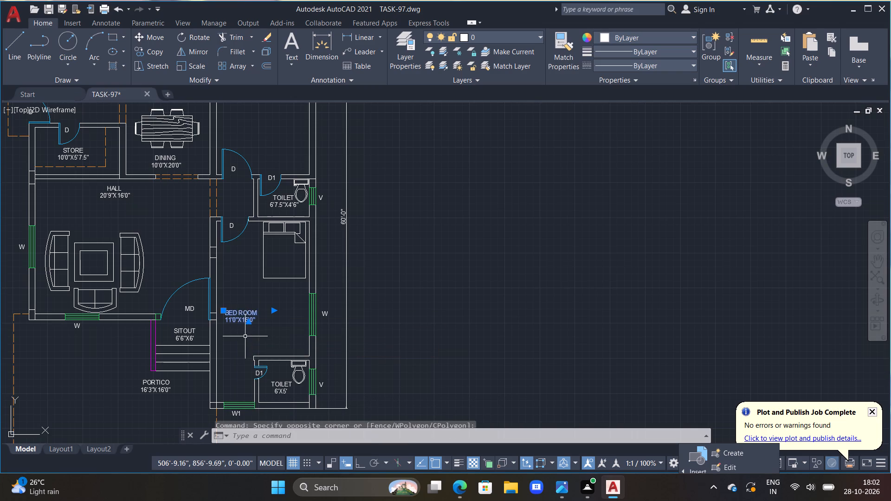
{"action": "type", "text": "M"}
{"action": "key", "text": "space"}
{"action": "left_click_drag", "start_coordinate": [247, 345], "coordinate": [267, 334]}
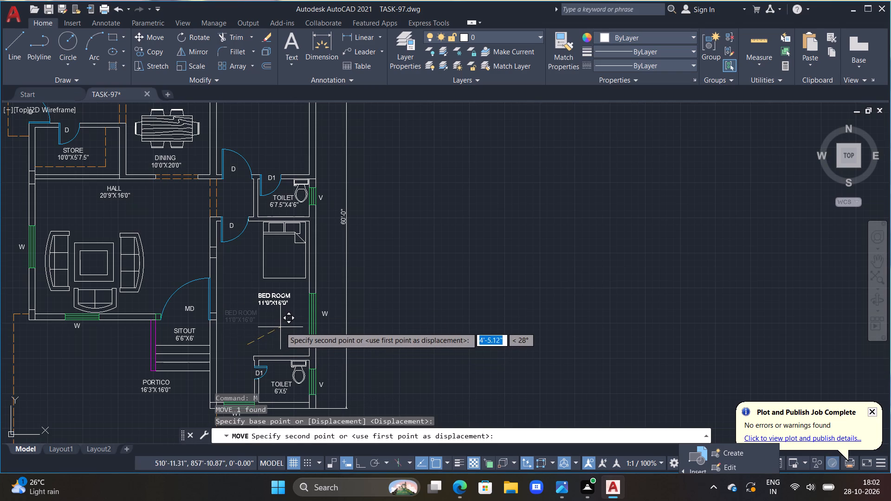
{"action": "left_click", "coordinate": [287, 325]}
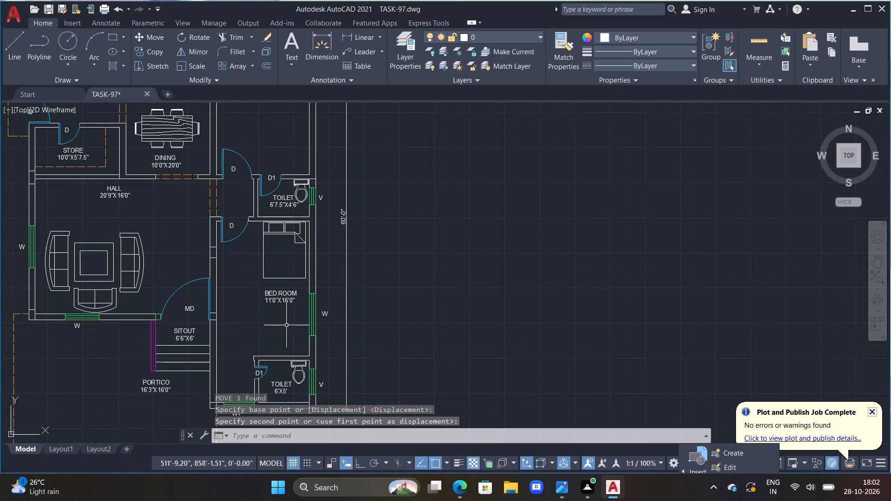
Move the BEDROOM 11'0"X17'0" label down and east to sit centred below that room's bed.
{"action": "scroll", "coordinate": [262, 281], "scroll_direction": "down", "scroll_amount": 2}
{"action": "scroll", "coordinate": [285, 239], "scroll_direction": "up", "scroll_amount": 2}
{"action": "middle_click_drag", "start_coordinate": [244, 201], "coordinate": [265, 261]}
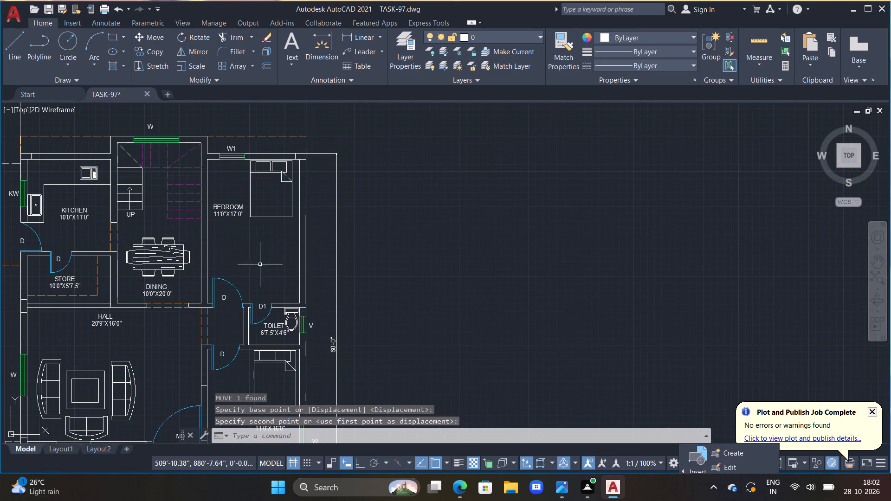
{"action": "left_click", "coordinate": [231, 214]}
{"action": "type", "text": "M"}
{"action": "key", "text": "space"}
{"action": "left_click_drag", "start_coordinate": [250, 275], "coordinate": [271, 291]}
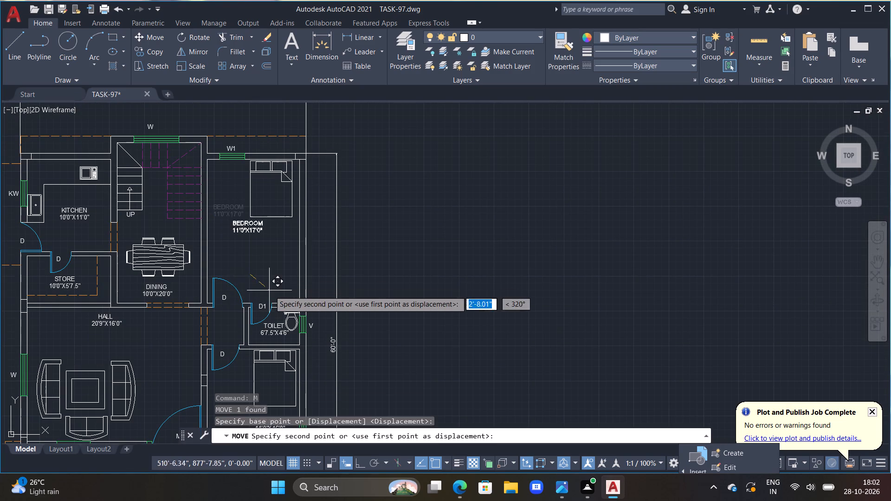
{"action": "left_click_drag", "start_coordinate": [271, 291], "coordinate": [272, 292]}
{"action": "left_click", "coordinate": [289, 298]}
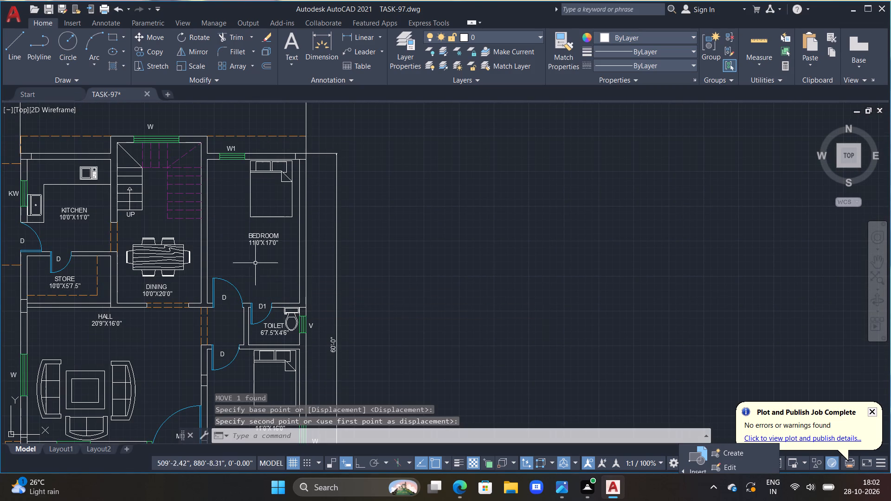
{"action": "key", "text": "Escape"}
Draw a tall, narrow wardrobe rectangle beside the west wall of the 11'0"X17'0" bedroom, opposite the bed.
{"action": "type", "text": "REC"}
{"action": "key", "text": "space"}
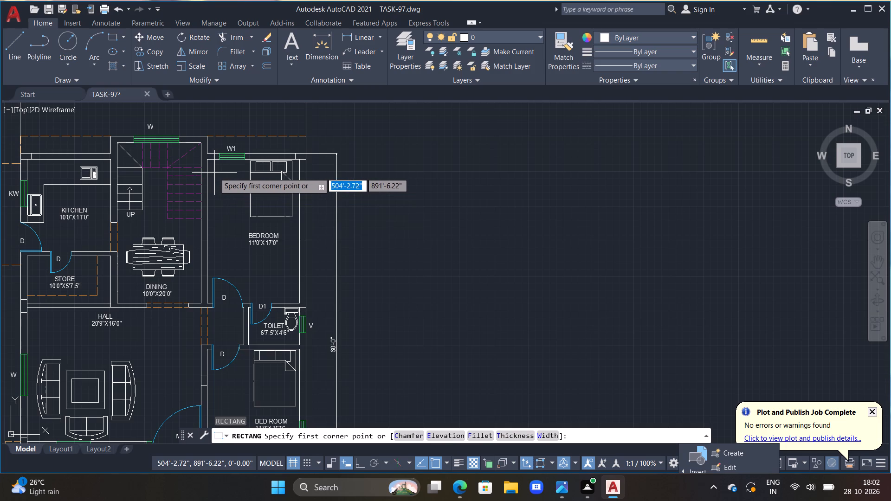
{"action": "left_click", "coordinate": [214, 173]}
{"action": "left_click_drag", "start_coordinate": [214, 173], "coordinate": [216, 179]}
{"action": "left_click", "coordinate": [229, 228]}
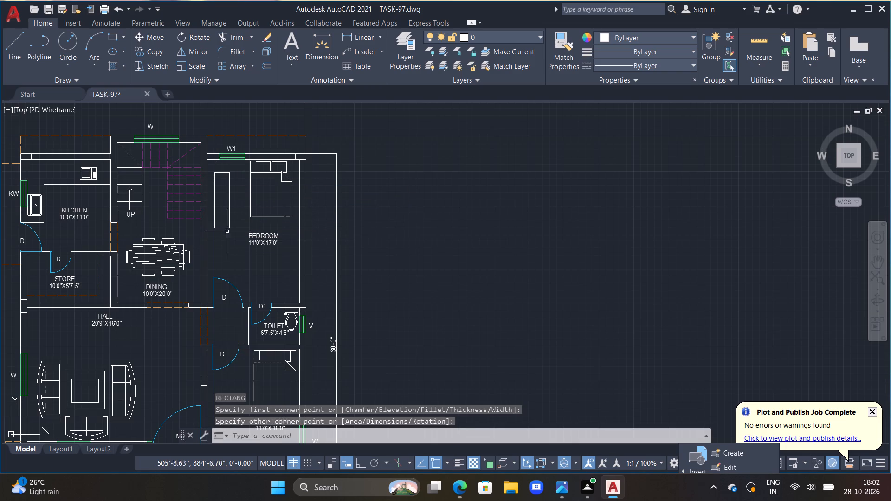
{"action": "key", "text": "Escape"}
Move the wardrobe rectangle up and slightly west, closer to the upper-west corner of the 11'0"X17'0" bedroom.
{"action": "left_click", "coordinate": [228, 231]}
{"action": "left_click", "coordinate": [228, 217]}
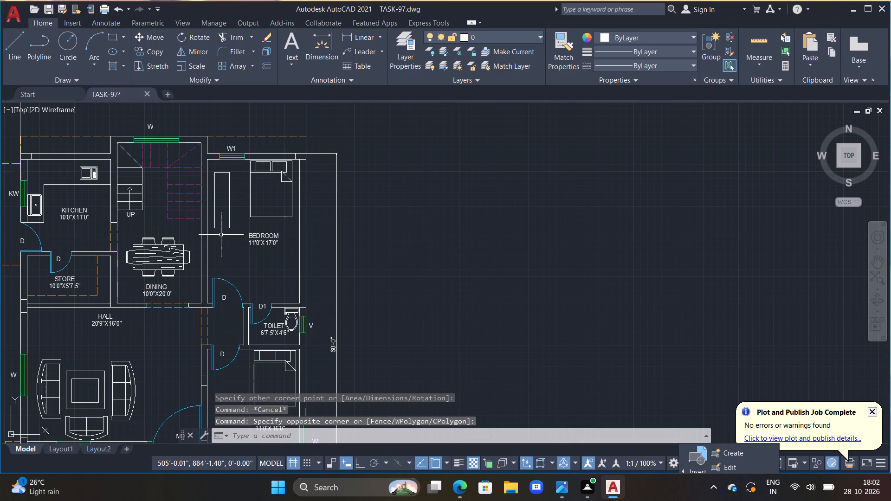
{"action": "left_click_drag", "start_coordinate": [233, 217], "coordinate": [221, 230]}
{"action": "left_click", "coordinate": [220, 245]}
{"action": "type", "text": "M"}
{"action": "key", "text": "space"}
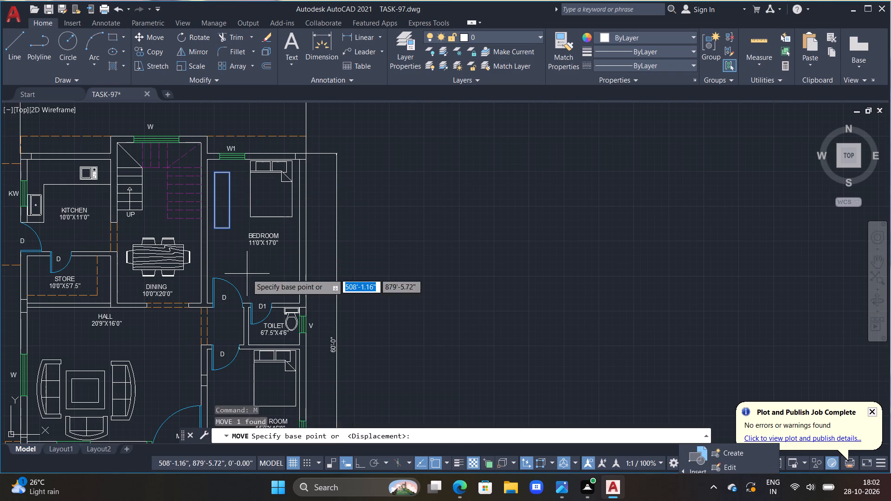
{"action": "left_click", "coordinate": [247, 274]}
{"action": "left_click", "coordinate": [243, 264]}
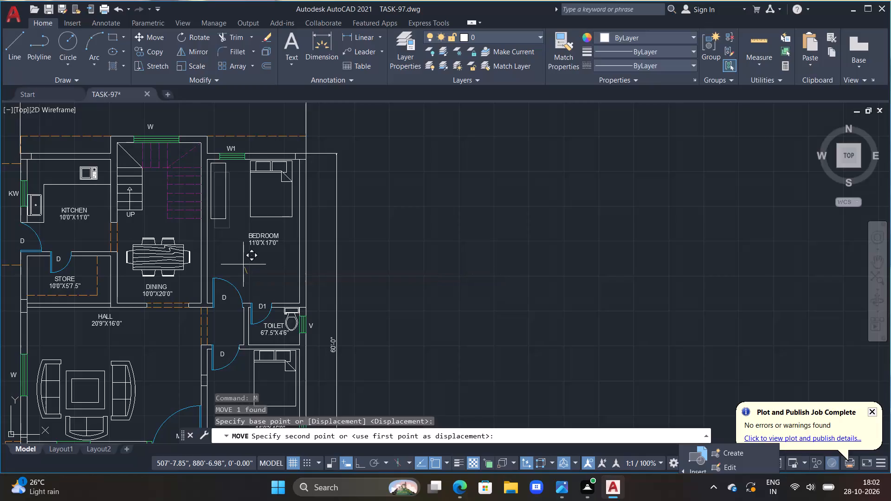
Draw a horizontal wardrobe rectangle about 5'-6" long in the 11'0"X16'0" bedroom, just above the 6'X5' toilet's wall.
{"action": "scroll", "coordinate": [279, 289], "scroll_direction": "down", "scroll_amount": 1}
{"action": "middle_click_drag", "start_coordinate": [272, 373], "coordinate": [265, 294]}
{"action": "scroll", "coordinate": [251, 325], "scroll_direction": "up", "scroll_amount": 1}
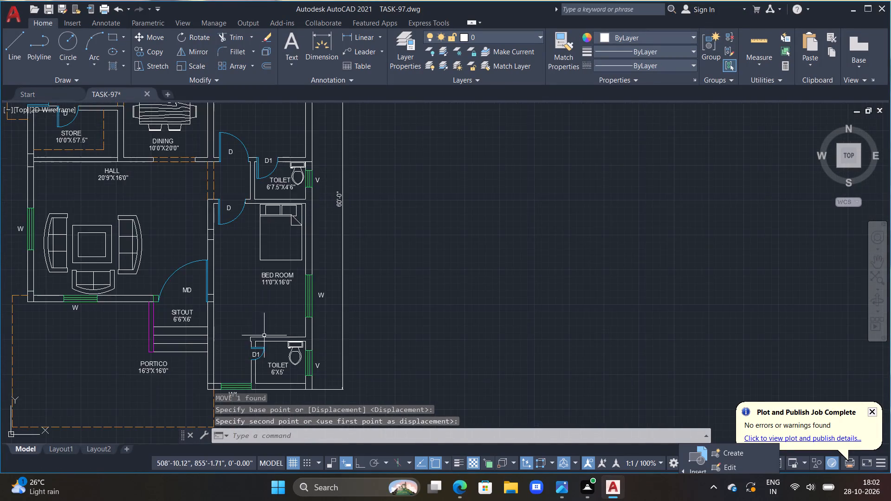
{"action": "scroll", "coordinate": [283, 341], "scroll_direction": "up", "scroll_amount": 1}
{"action": "type", "text": "REC"}
{"action": "key", "text": "space"}
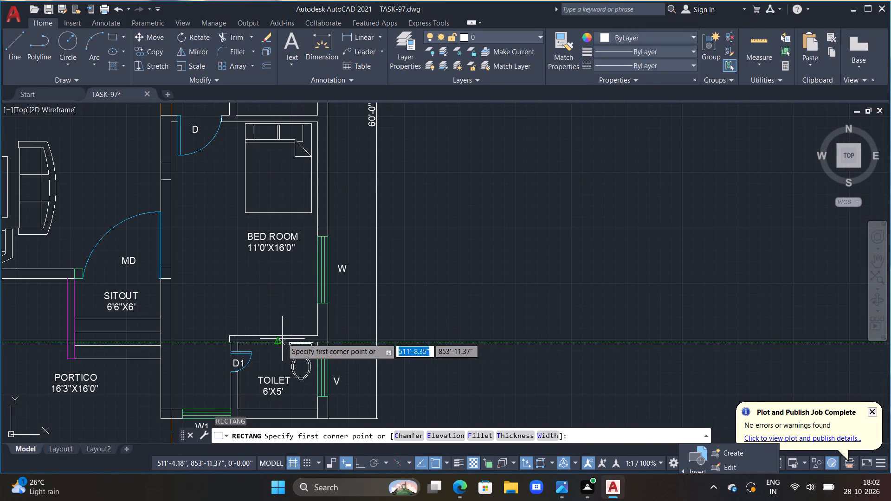
{"action": "left_click", "coordinate": [236, 323]}
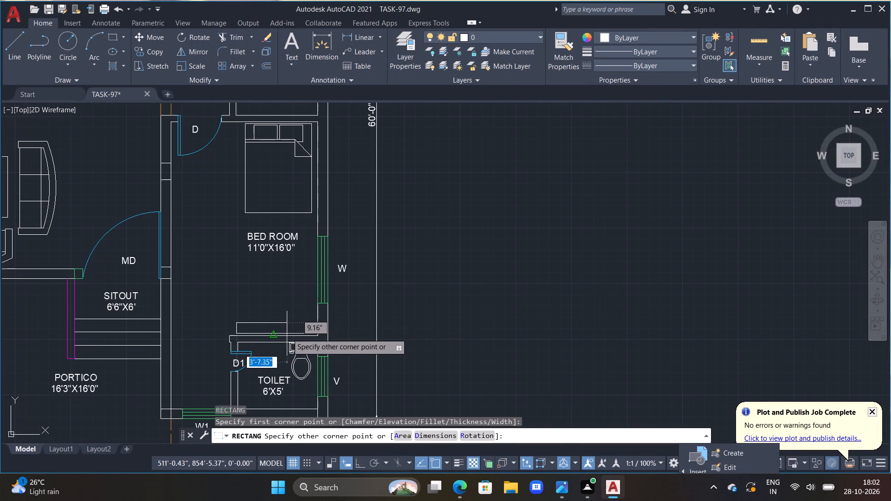
{"action": "left_click", "coordinate": [311, 302]}
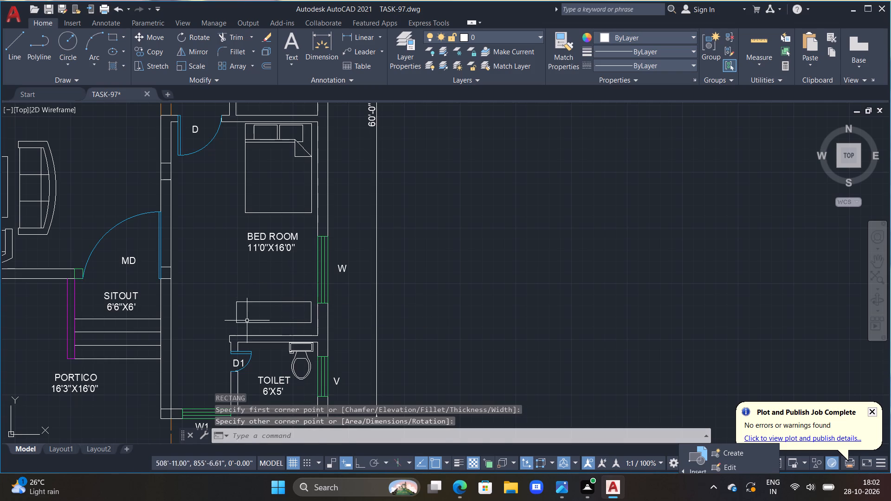
Move the horizontal wardrobe rectangle down and slightly east by about 9.5", close to the toilet and window walls.
{"action": "left_click_drag", "start_coordinate": [245, 318], "coordinate": [187, 320]}
{"action": "left_click", "coordinate": [215, 299]}
{"action": "type", "text": "M"}
{"action": "key", "text": "space"}
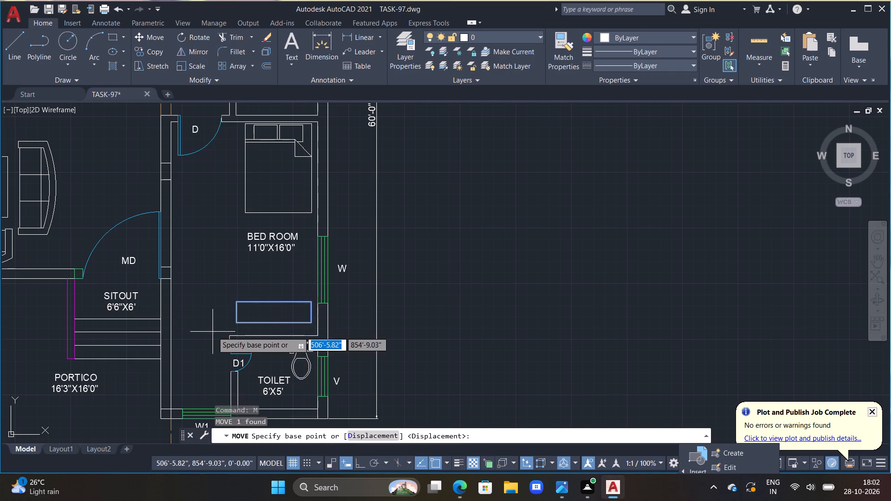
{"action": "left_click_drag", "start_coordinate": [213, 332], "coordinate": [212, 340]}
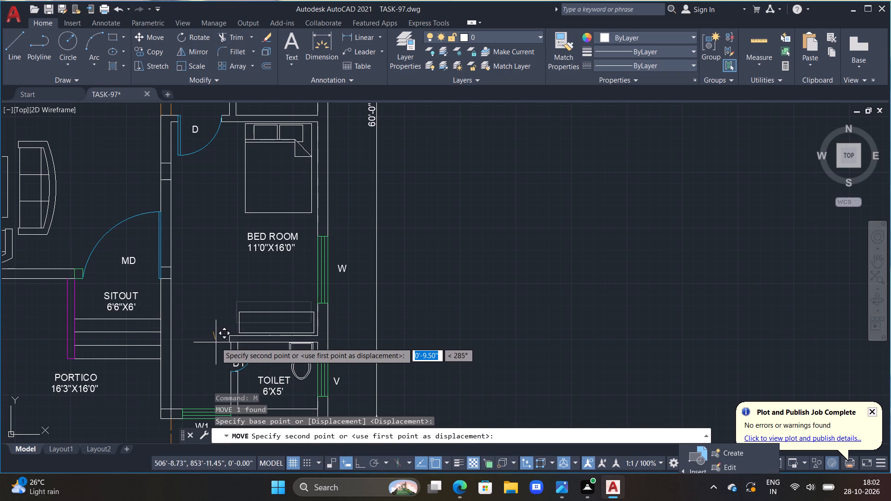
{"action": "left_click", "coordinate": [217, 342]}
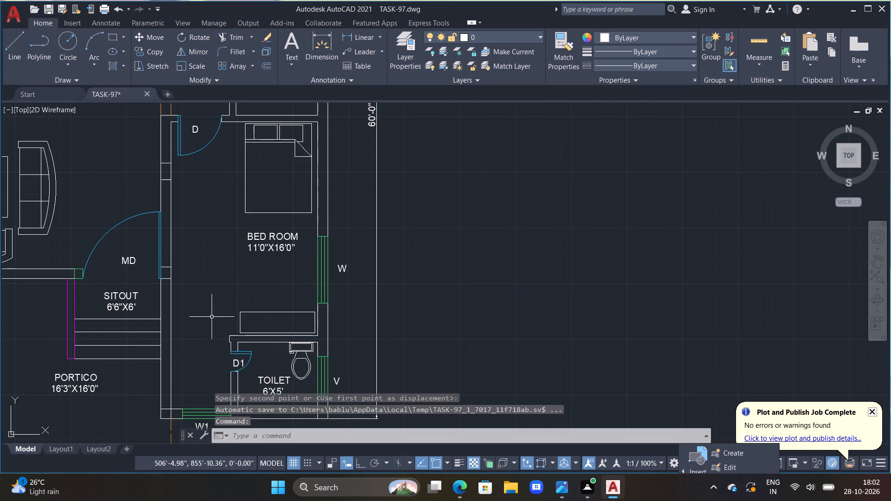
{"action": "key", "text": "Escape"}
{"action": "key", "text": "Escape"}
{"action": "key", "text": "Escape"}
Insert the Car - sedan side block from Landscaping.dwg in DesignCenter at scale 1, placing it outside the hall's west wall.
{"action": "scroll", "coordinate": [274, 260], "scroll_direction": "down", "scroll_amount": 2}
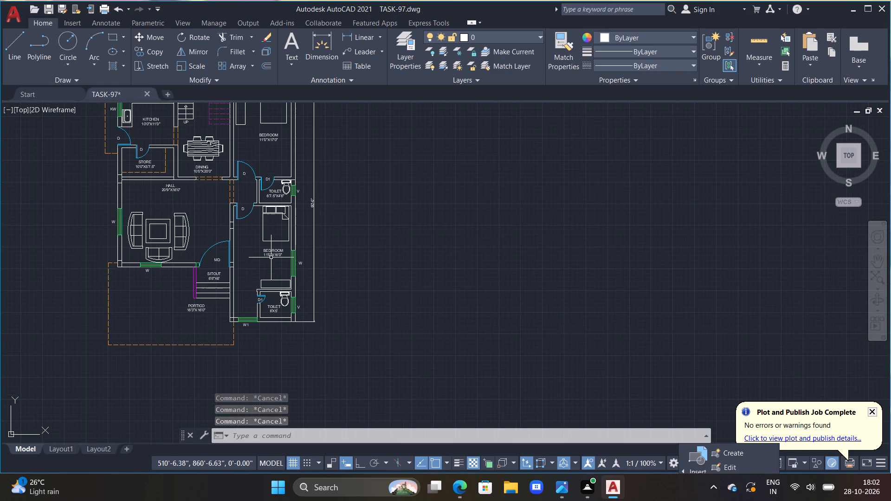
{"action": "key", "text": "Escape"}
{"action": "key", "text": "ctrl+2"}
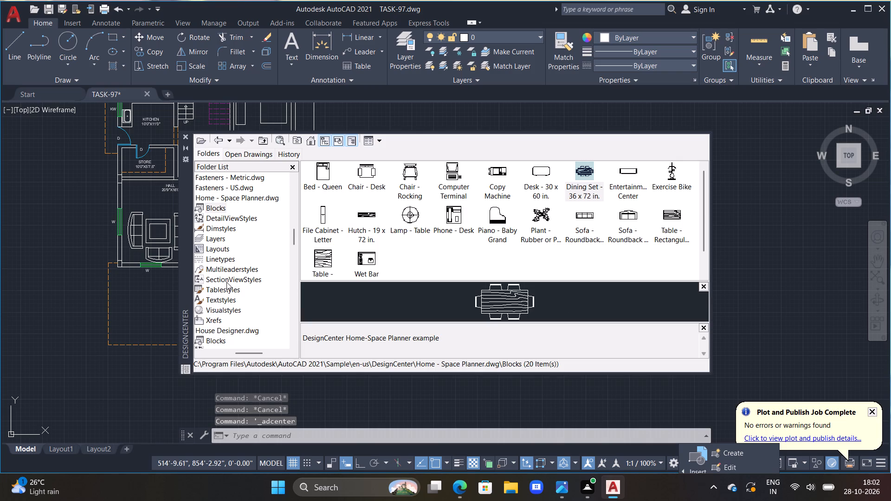
{"action": "scroll", "coordinate": [226, 282], "scroll_direction": "down", "scroll_amount": 7}
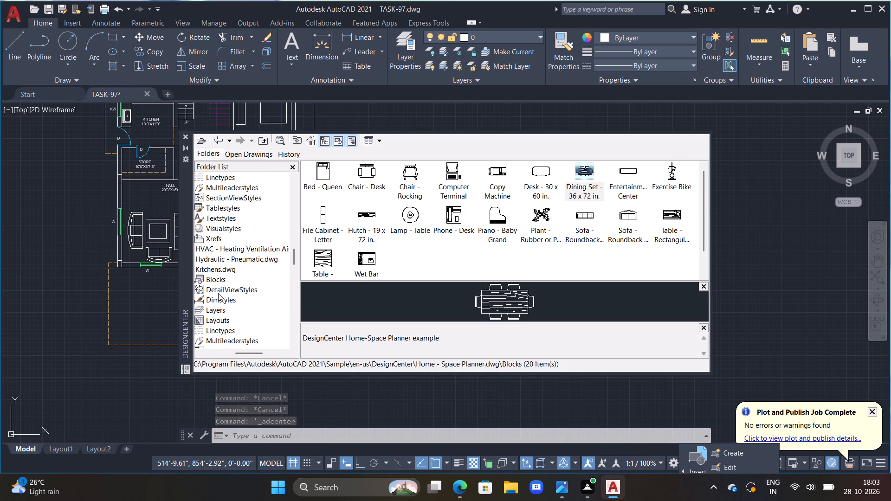
{"action": "scroll", "coordinate": [218, 293], "scroll_direction": "down", "scroll_amount": 2}
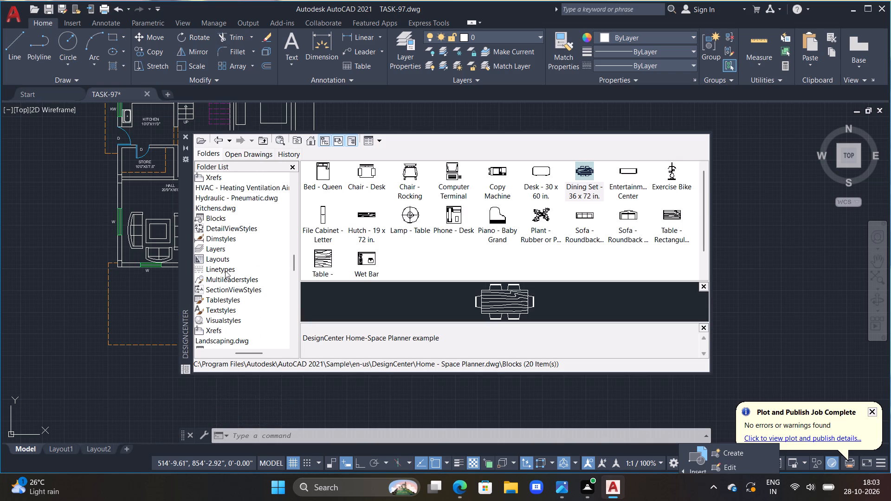
{"action": "scroll", "coordinate": [230, 276], "scroll_direction": "down", "scroll_amount": 3}
{"action": "left_click", "coordinate": [213, 259]}
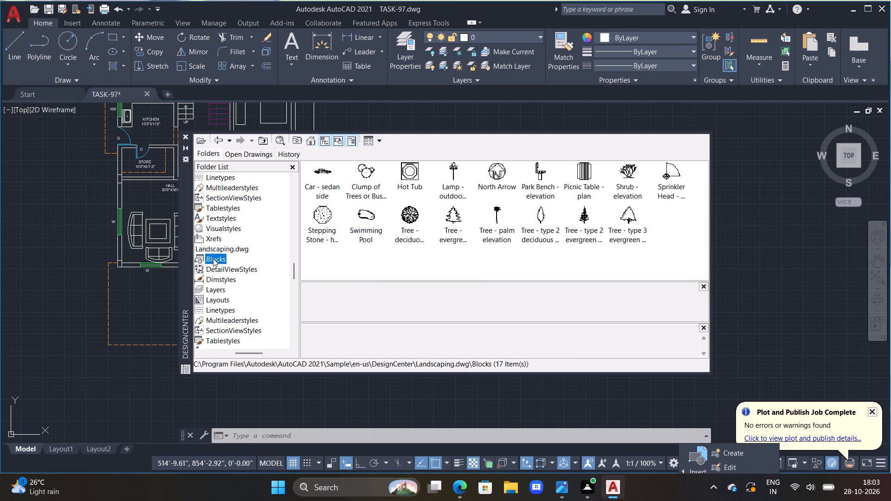
{"action": "left_click", "coordinate": [320, 170]}
{"action": "double_click", "coordinate": [322, 169]}
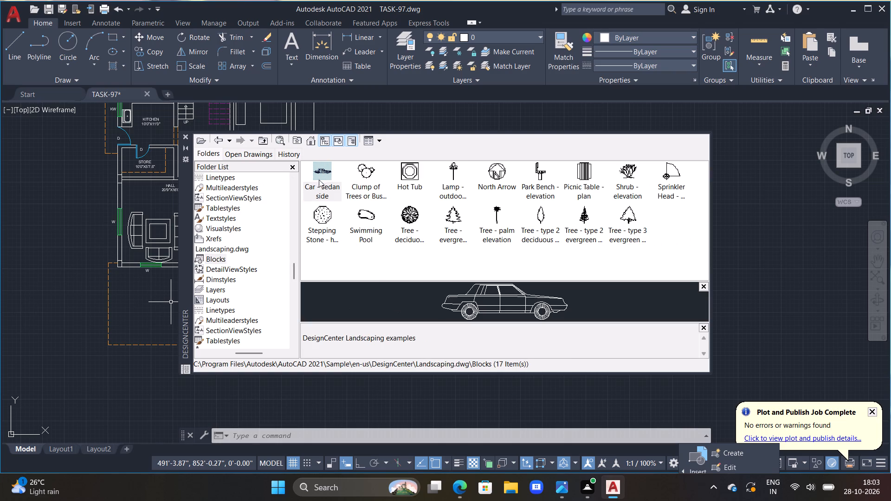
{"action": "double_click", "coordinate": [319, 172]}
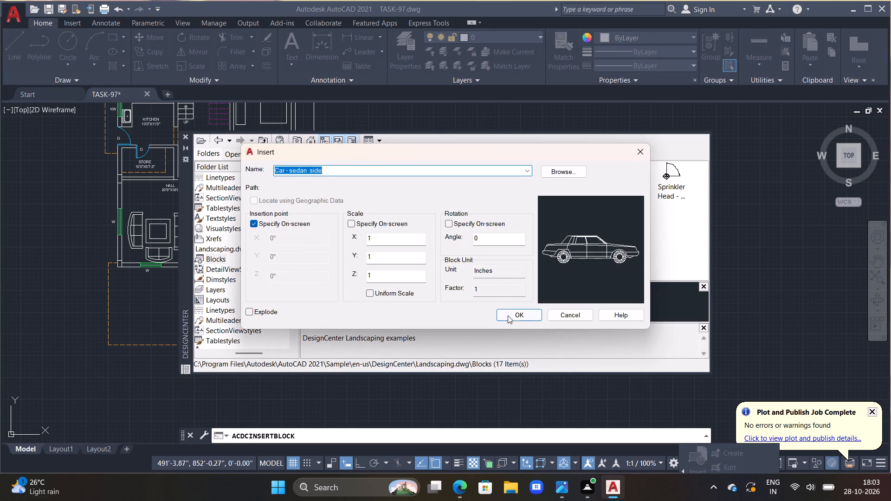
{"action": "left_click", "coordinate": [509, 315]}
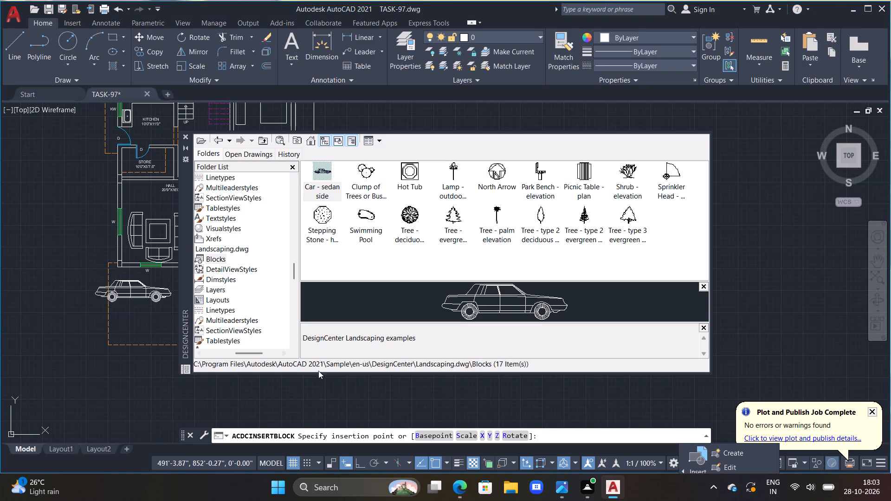
{"action": "left_click", "coordinate": [88, 220]}
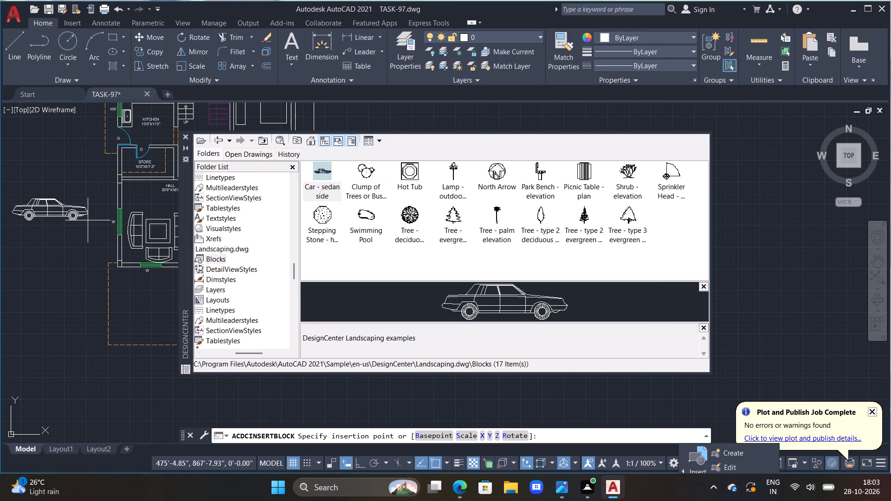
{"action": "left_click", "coordinate": [182, 137]}
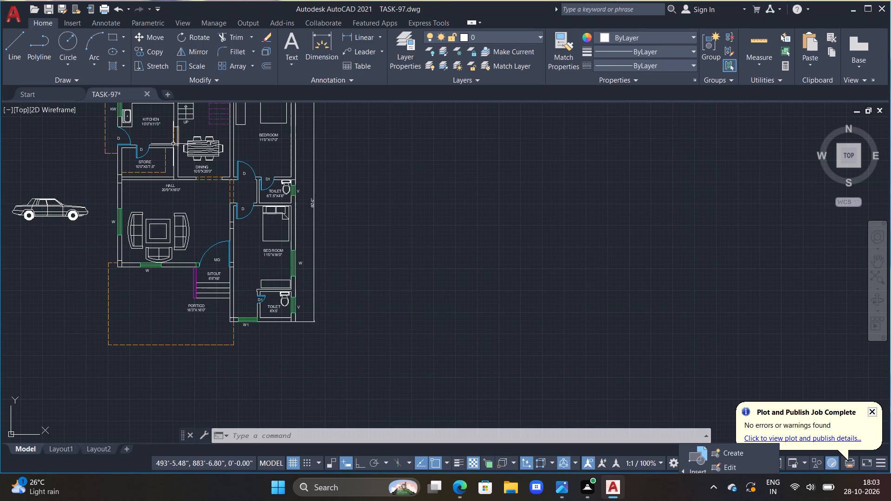
Move the car block into the lower part of the portico, inside its dashed outline.
{"action": "left_click_drag", "start_coordinate": [46, 199], "coordinate": [34, 225]}
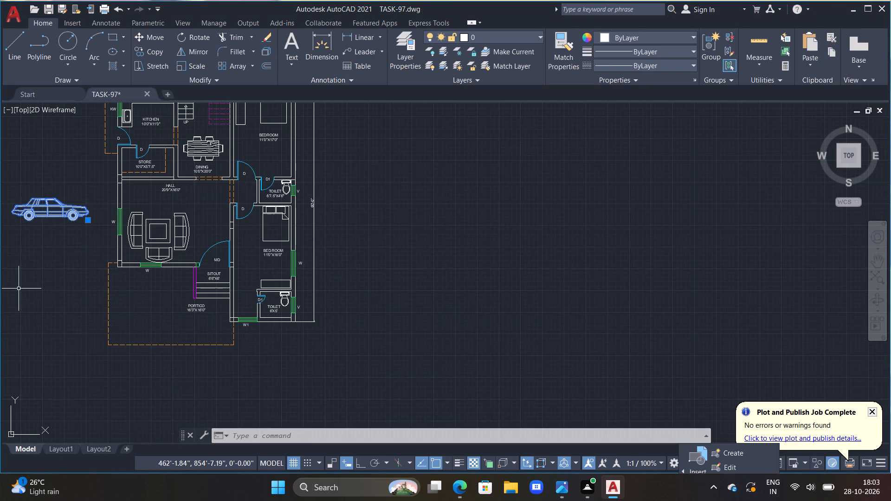
{"action": "type", "text": "M"}
{"action": "key", "text": "space"}
{"action": "left_click_drag", "start_coordinate": [17, 299], "coordinate": [67, 339]}
{"action": "key", "text": "F8"}
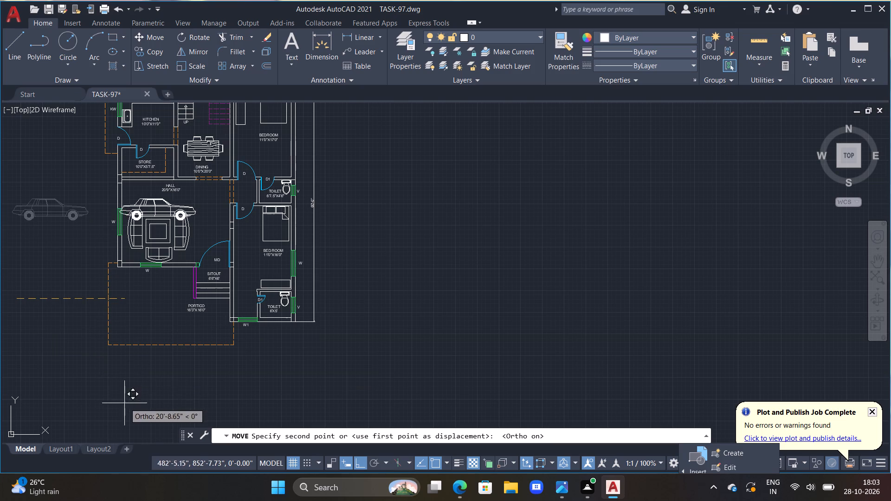
{"action": "key", "text": "F8"}
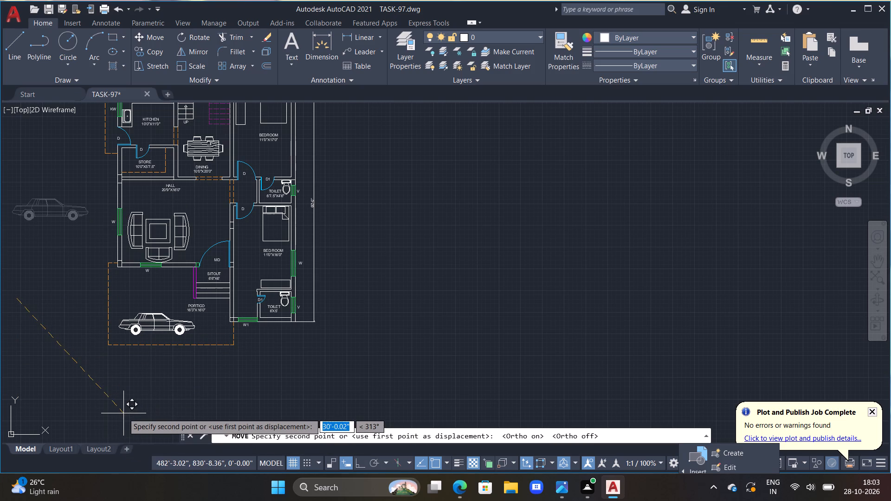
{"action": "double_click", "coordinate": [120, 411]}
{"action": "key", "text": "Escape"}
{"action": "key", "text": "Escape"}
{"action": "key", "text": "Escape"}
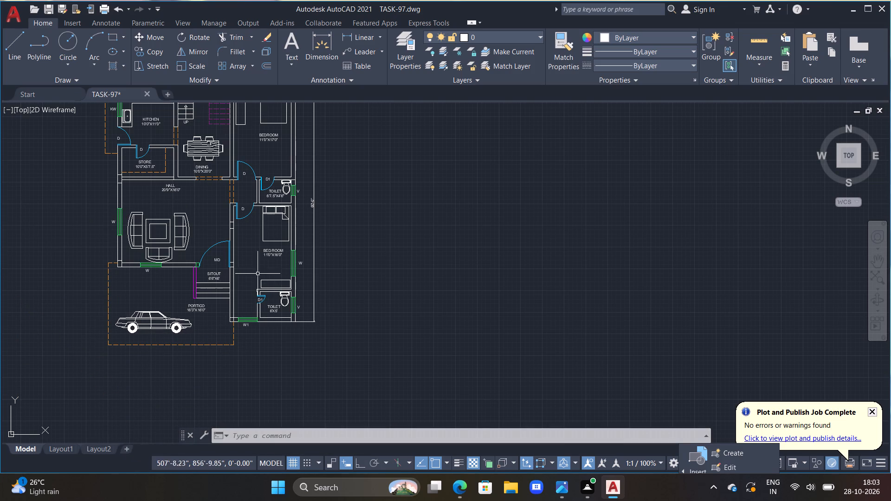
Hatch the horizontal wardrobe above the 6'X5' toilet with the ANSI32 pattern, coloured ByLayer.
{"action": "scroll", "coordinate": [271, 283], "scroll_direction": "up", "scroll_amount": 3}
{"action": "middle_click_drag", "start_coordinate": [265, 285], "coordinate": [249, 241]}
{"action": "scroll", "coordinate": [246, 243], "scroll_direction": "up", "scroll_amount": 1}
{"action": "type", "text": "H"}
{"action": "key", "text": "space"}
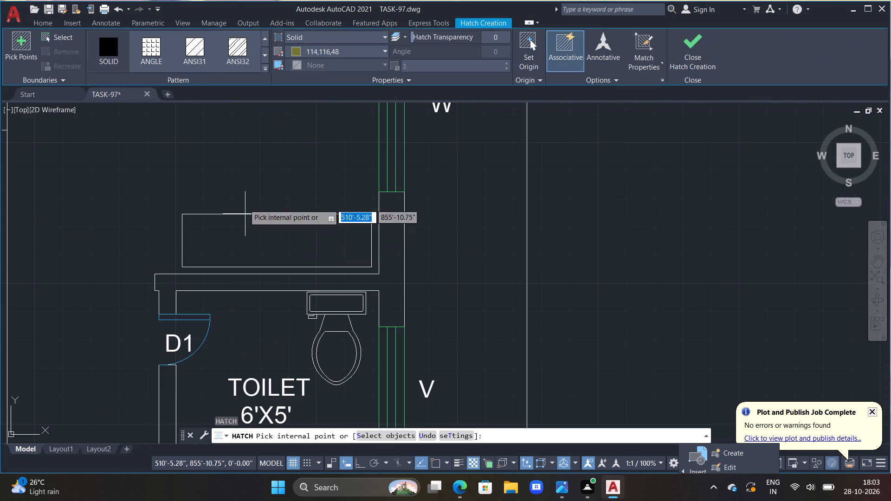
{"action": "left_click", "coordinate": [238, 52]}
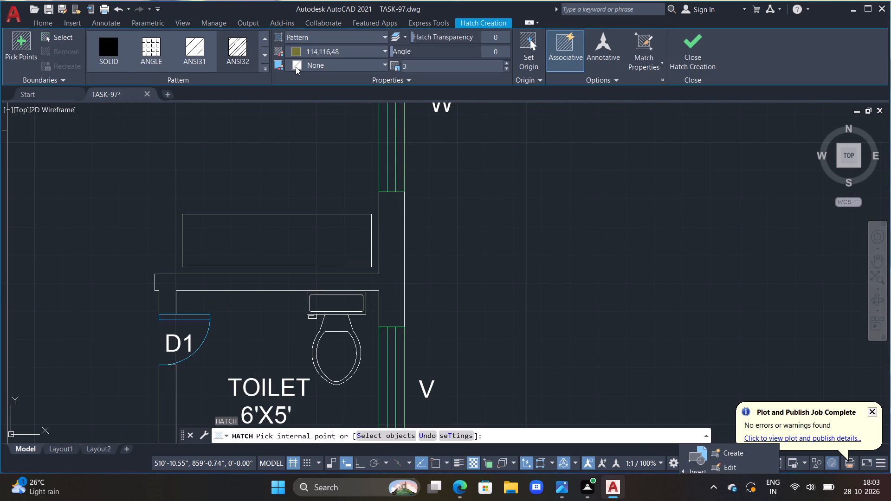
{"action": "left_click", "coordinate": [313, 44]}
{"action": "left_click", "coordinate": [311, 51]}
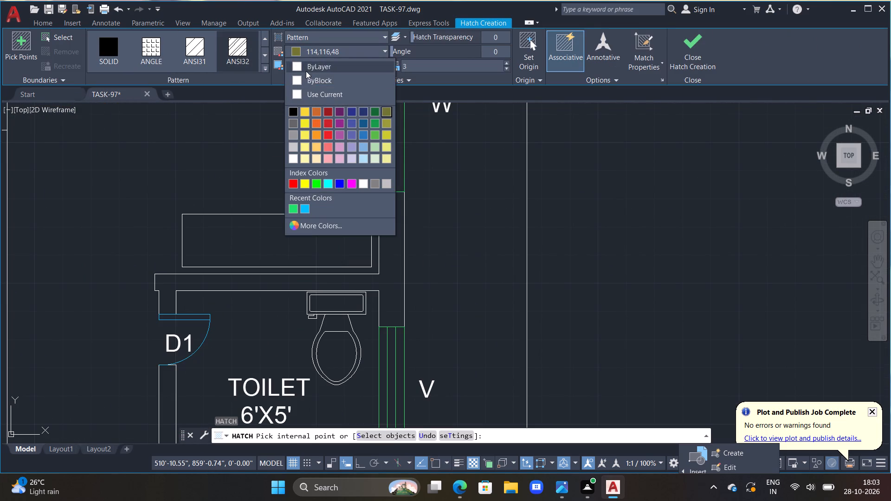
{"action": "left_click", "coordinate": [295, 81]}
{"action": "left_click", "coordinate": [311, 44]}
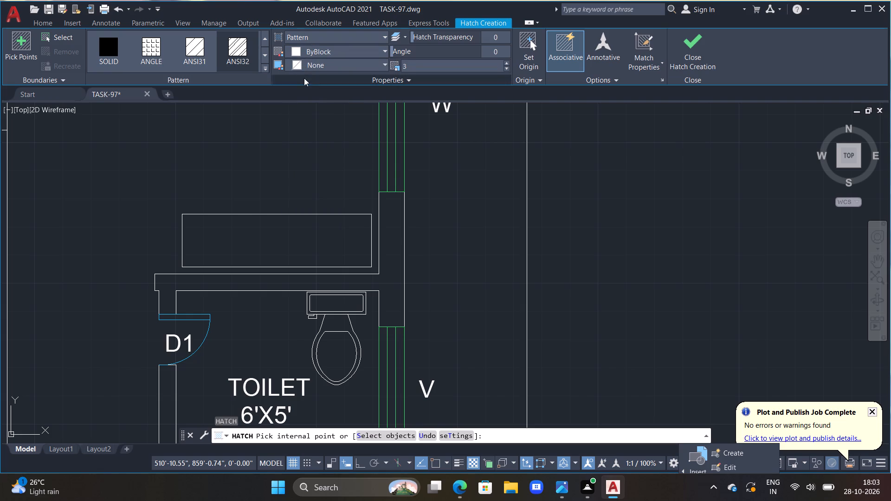
{"action": "left_click", "coordinate": [321, 44]}
{"action": "left_click", "coordinate": [321, 51]}
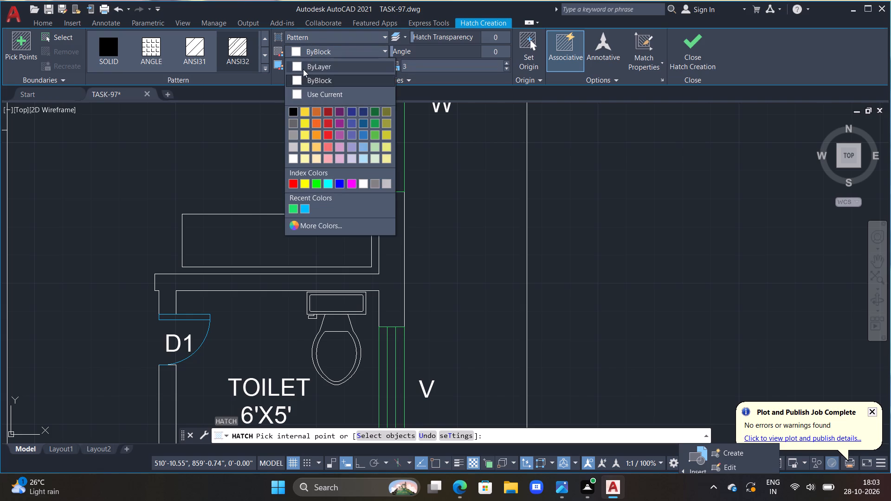
{"action": "left_click", "coordinate": [303, 66]}
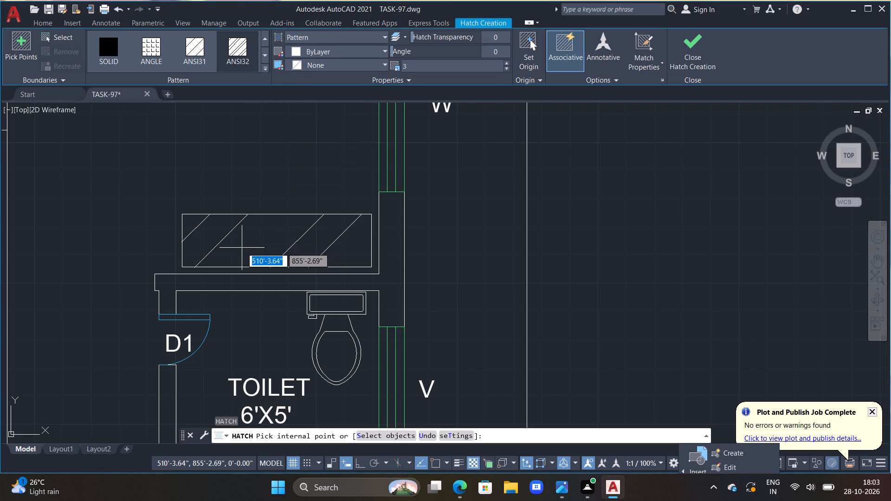
{"action": "left_click", "coordinate": [242, 248]}
Set the horizontal wardrobe's hatch scale to 1 and finish the hatch.
{"action": "left_click", "coordinate": [415, 65]}
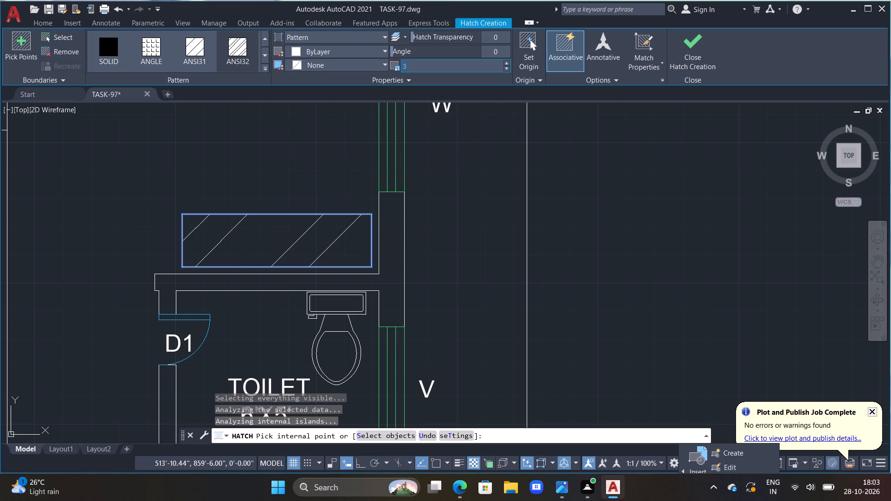
{"action": "key", "text": "BackSpace"}
{"action": "key", "text": "1"}
{"action": "key", "text": "Return"}
{"action": "scroll", "coordinate": [253, 130], "scroll_direction": "down", "scroll_amount": 2}
{"action": "key", "text": "Escape"}
Hatch the tall wardrobe in the 11'0"X17'0" bedroom with the ANSI32 pattern at scale 1.
{"action": "scroll", "coordinate": [249, 139], "scroll_direction": "down", "scroll_amount": 2}
{"action": "middle_click_drag", "start_coordinate": [223, 169], "coordinate": [223, 428]}
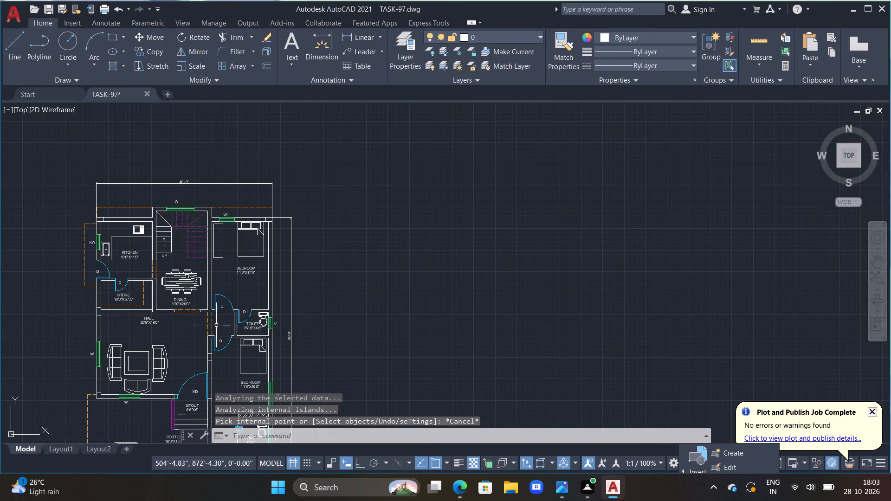
{"action": "scroll", "coordinate": [231, 253], "scroll_direction": "up", "scroll_amount": 3}
{"action": "double_click", "coordinate": [172, 228]}
{"action": "key", "text": "Escape"}
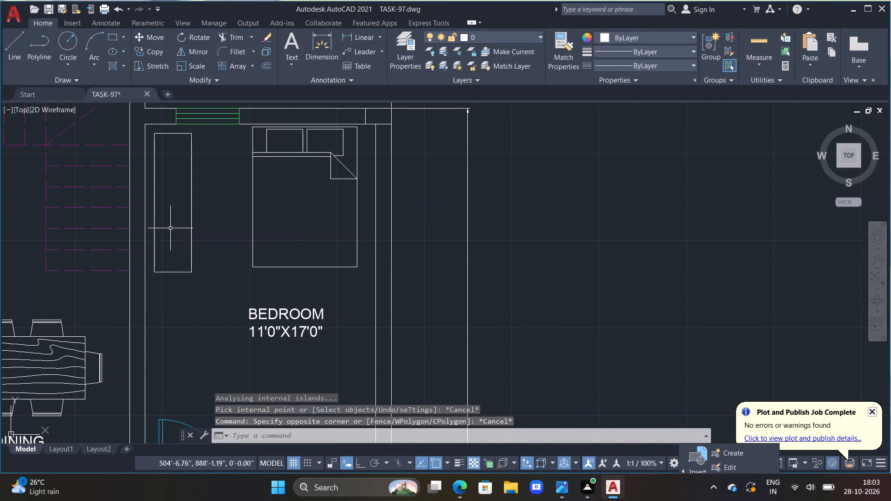
{"action": "type", "text": "H"}
{"action": "key", "text": "space"}
{"action": "left_click", "coordinate": [176, 215]}
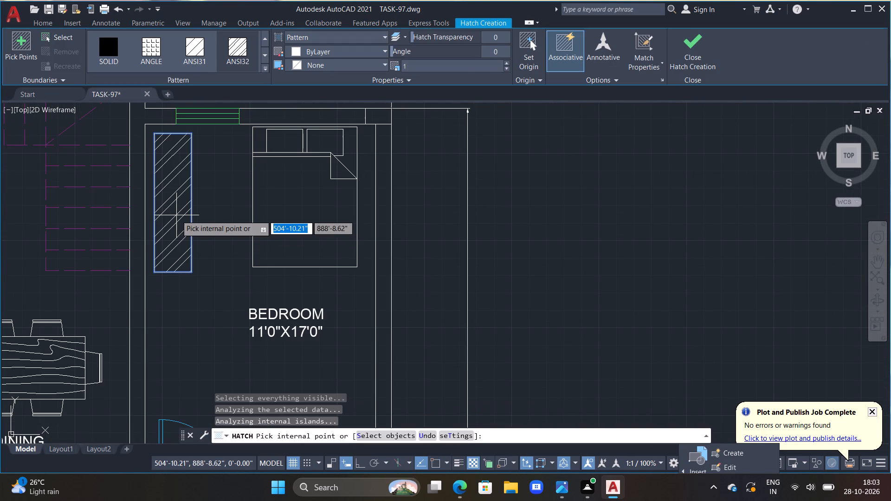
{"action": "key", "text": "Escape"}
Set the kitchen microwave block's X, Y and Z scale to 1.5 in its properties.
{"action": "scroll", "coordinate": [184, 257], "scroll_direction": "down", "scroll_amount": 4}
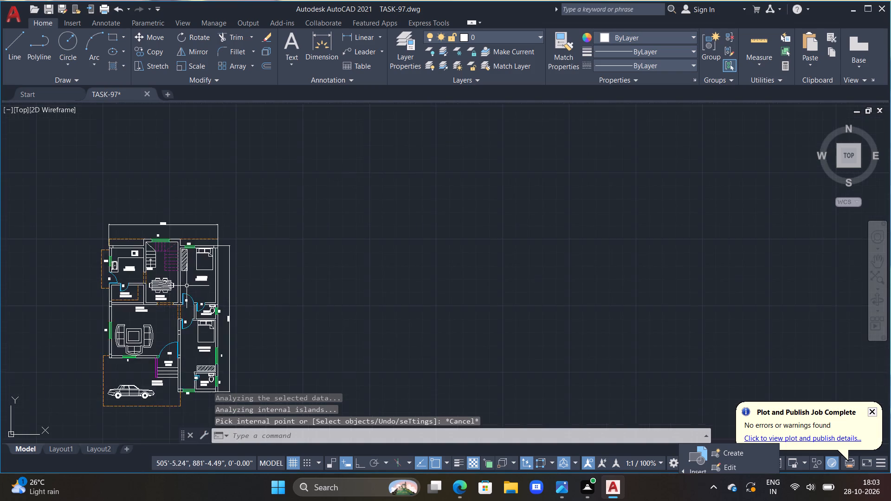
{"action": "scroll", "coordinate": [187, 286], "scroll_direction": "down", "scroll_amount": 1}
{"action": "middle_click_drag", "start_coordinate": [194, 289], "coordinate": [287, 212]}
{"action": "scroll", "coordinate": [283, 177], "scroll_direction": "up", "scroll_amount": 2}
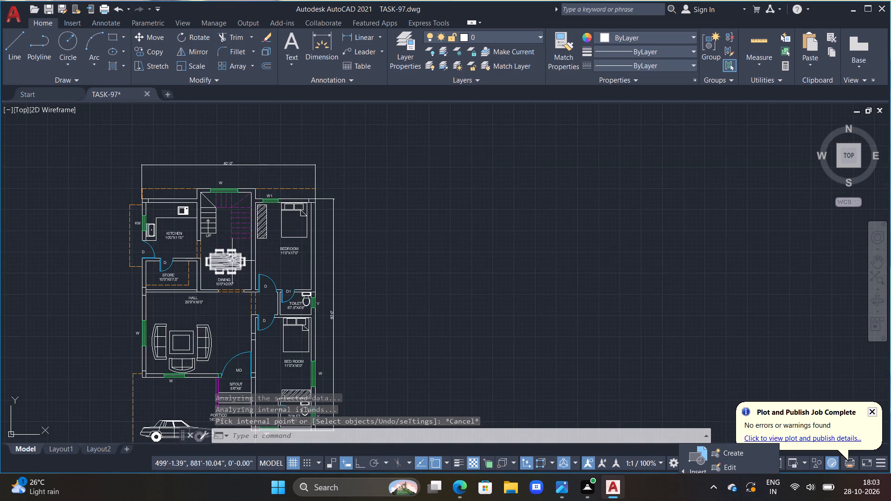
{"action": "scroll", "coordinate": [230, 261], "scroll_direction": "up", "scroll_amount": 1}
{"action": "scroll", "coordinate": [139, 203], "scroll_direction": "up", "scroll_amount": 1}
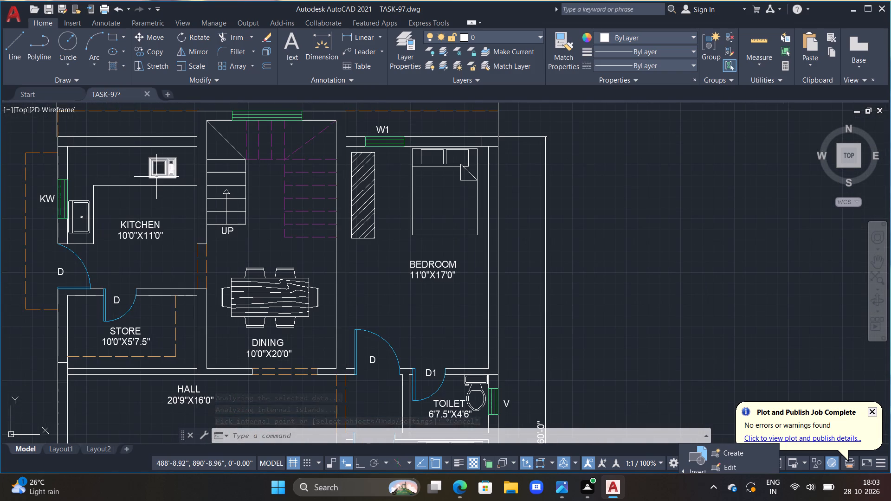
{"action": "left_click", "coordinate": [153, 176]}
{"action": "right_click", "coordinate": [153, 176]}
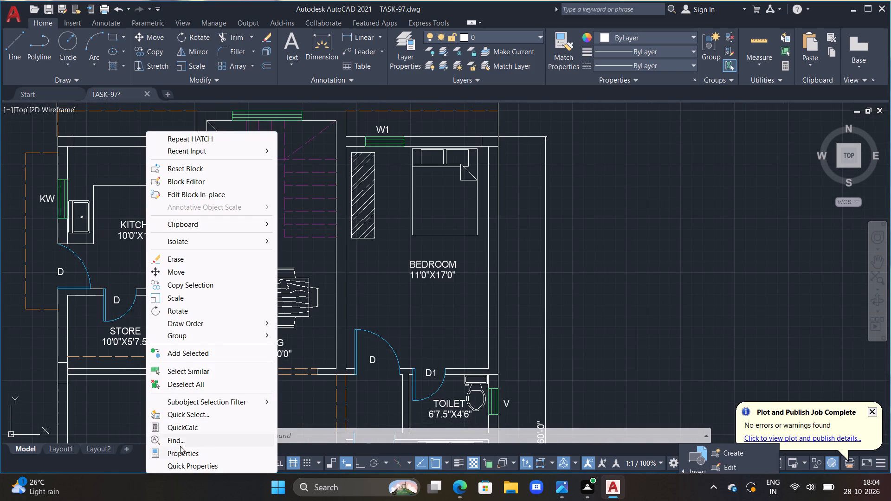
{"action": "left_click", "coordinate": [185, 452]}
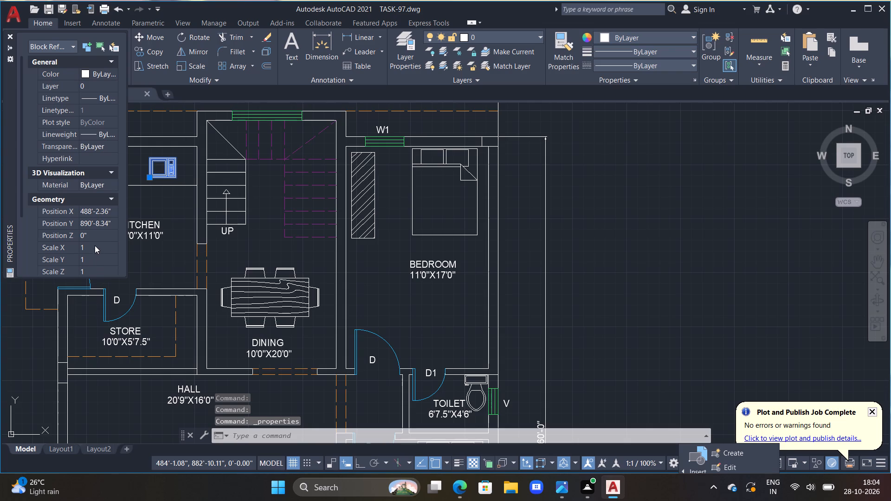
{"action": "left_click", "coordinate": [95, 245]}
{"action": "key", "text": "BackSpace"}
{"action": "type", "text": "1.5'"}
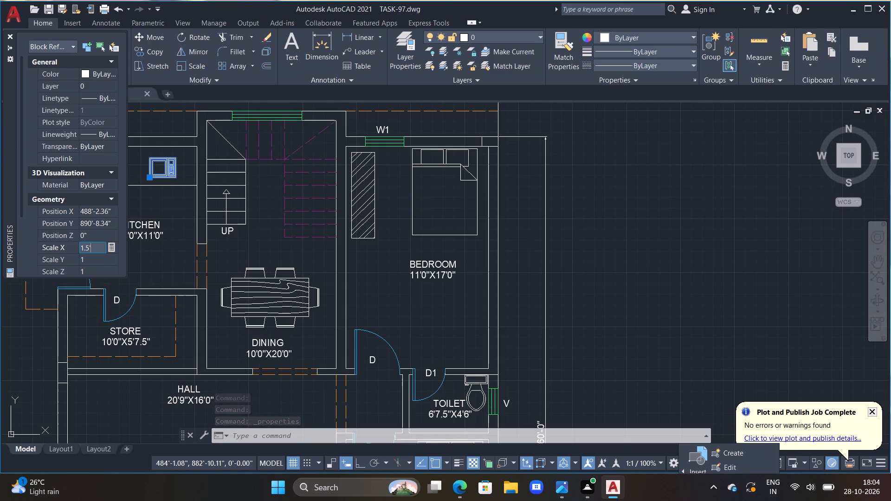
{"action": "key", "text": "BackSpace"}
{"action": "key", "text": "Return"}
{"action": "type", "text": "1.5"}
{"action": "key", "text": "Return"}
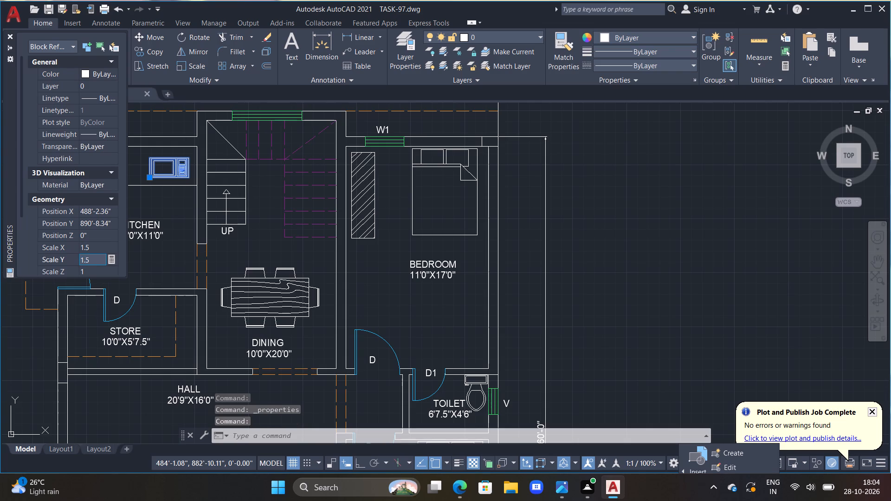
{"action": "type", "text": "1.5"}
{"action": "key", "text": "Return"}
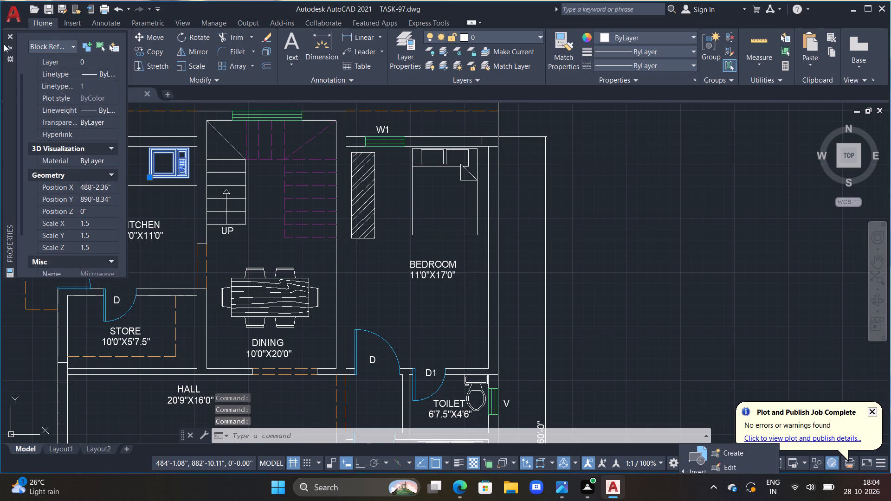
{"action": "left_click", "coordinate": [10, 36]}
{"action": "key", "text": "Escape"}
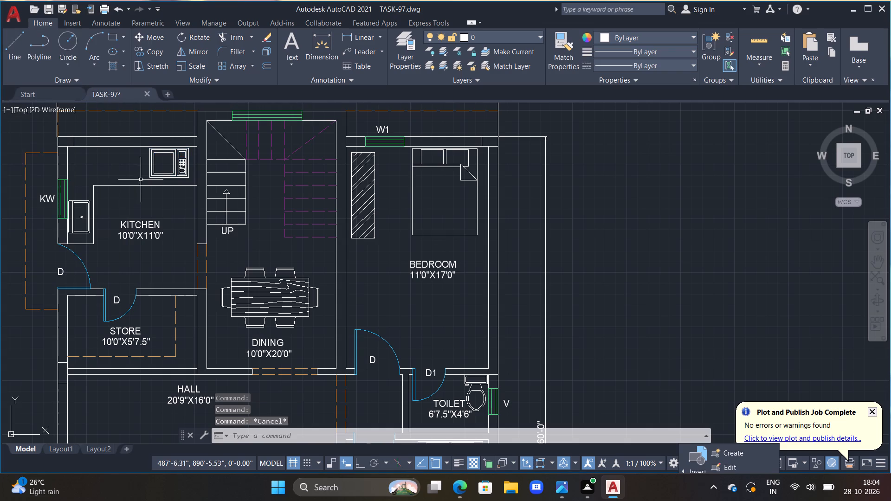
Move the microwave block slightly along and down the kitchen's upper counter, clear of the walls.
{"action": "left_click", "coordinate": [151, 176]}
{"action": "type", "text": "M"}
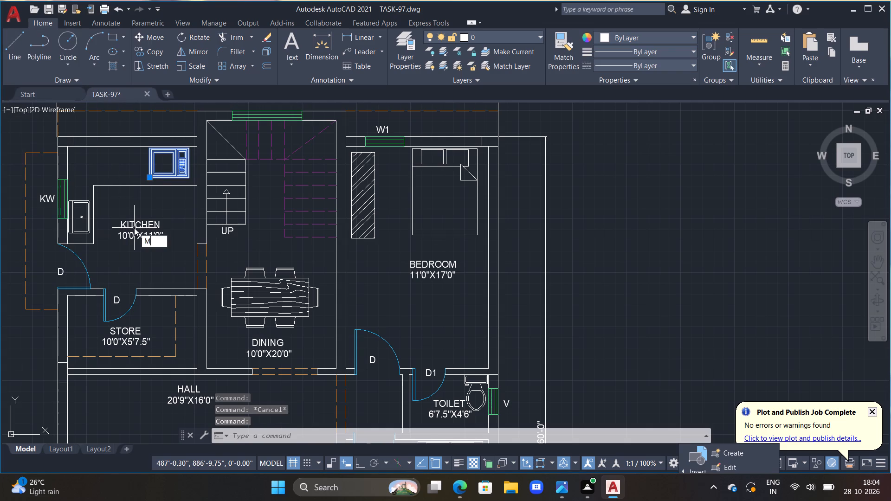
{"action": "key", "text": "space"}
{"action": "left_click_drag", "start_coordinate": [135, 229], "coordinate": [108, 249]}
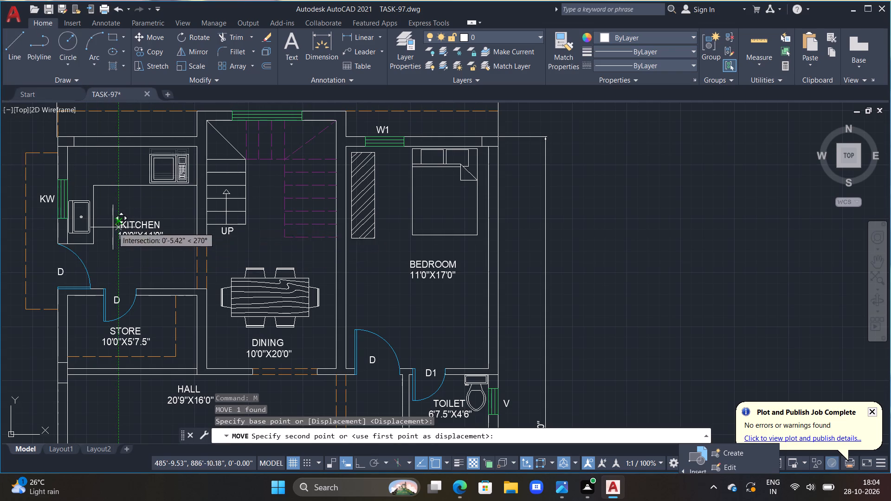
{"action": "key", "text": "F8"}
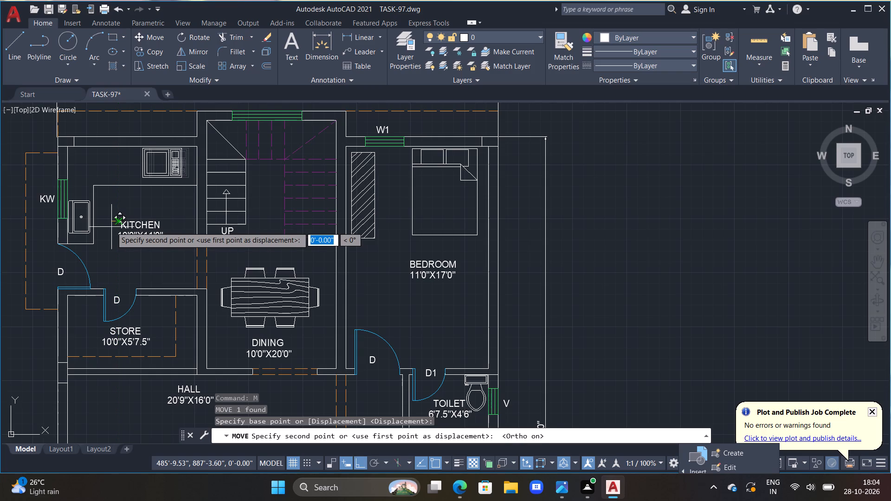
{"action": "scroll", "coordinate": [120, 225], "scroll_direction": "up", "scroll_amount": 1}
{"action": "middle_click_drag", "start_coordinate": [122, 231], "coordinate": [106, 284]}
{"action": "scroll", "coordinate": [104, 283], "scroll_direction": "up", "scroll_amount": 1}
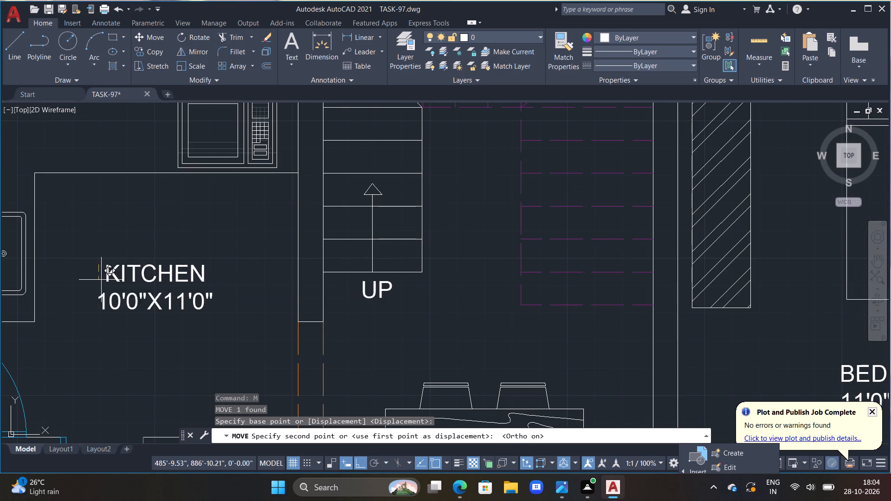
{"action": "middle_click_drag", "start_coordinate": [83, 286], "coordinate": [73, 312]}
{"action": "scroll", "coordinate": [68, 286], "scroll_direction": "down", "scroll_amount": 1}
{"action": "middle_click_drag", "start_coordinate": [70, 290], "coordinate": [69, 303]}
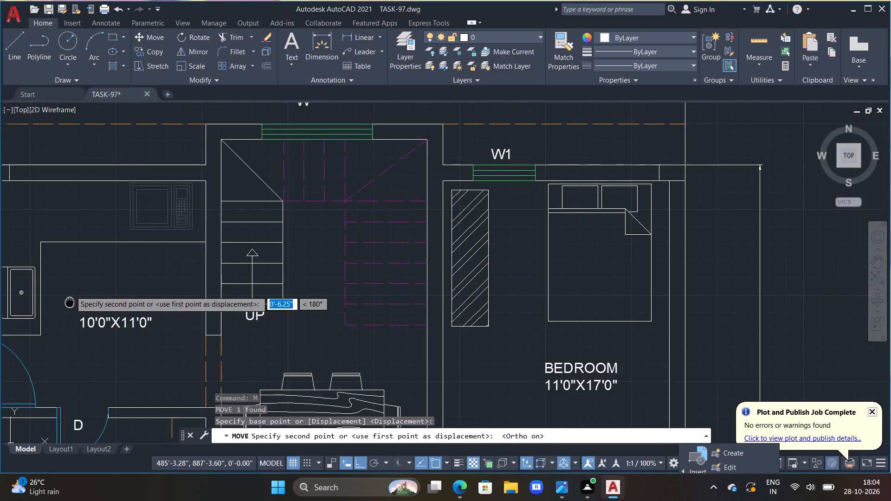
{"action": "middle_click_drag", "start_coordinate": [69, 303], "coordinate": [66, 309]}
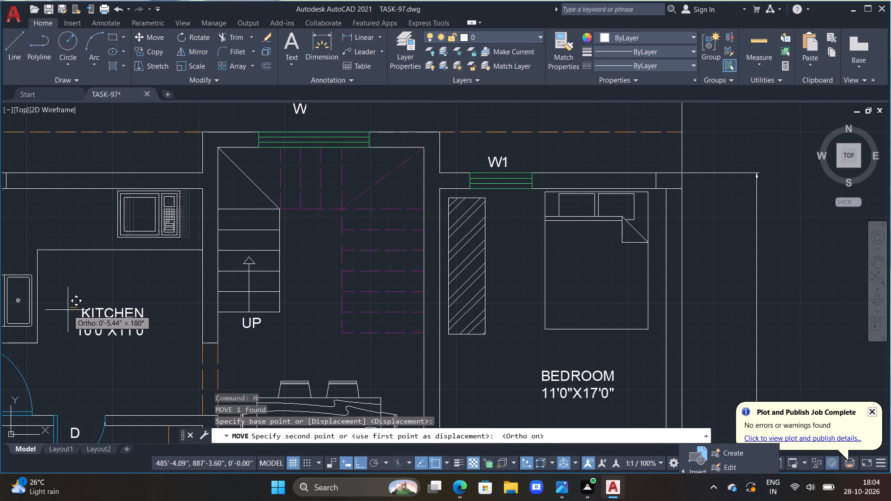
{"action": "key", "text": "F8"}
{"action": "left_click", "coordinate": [69, 314]}
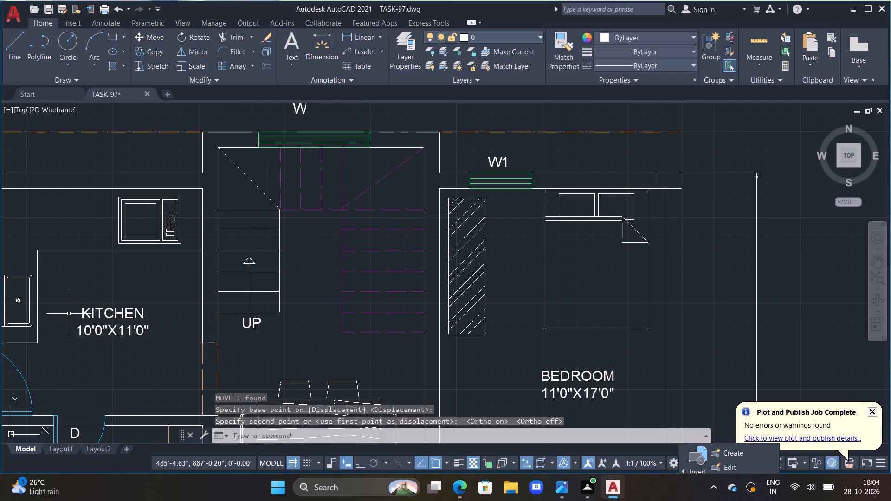
{"action": "key", "text": "Escape"}
Insert the Chair - Rocking block from DesignCenter's Home - Space Planner.dwg at scale 1 in the empty area beside the plan, and close DesignCenter.
{"action": "scroll", "coordinate": [69, 314], "scroll_direction": "down", "scroll_amount": 3}
{"action": "middle_click_drag", "start_coordinate": [93, 317], "coordinate": [134, 227]}
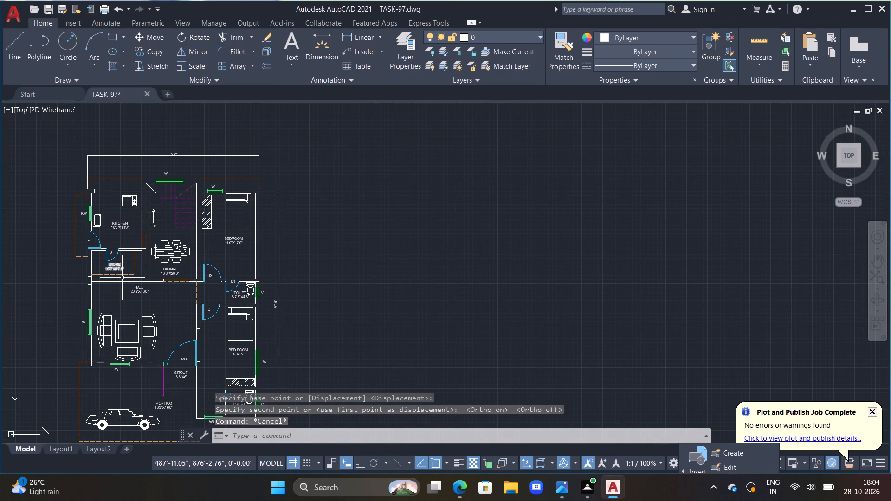
{"action": "scroll", "coordinate": [129, 297], "scroll_direction": "up", "scroll_amount": 1}
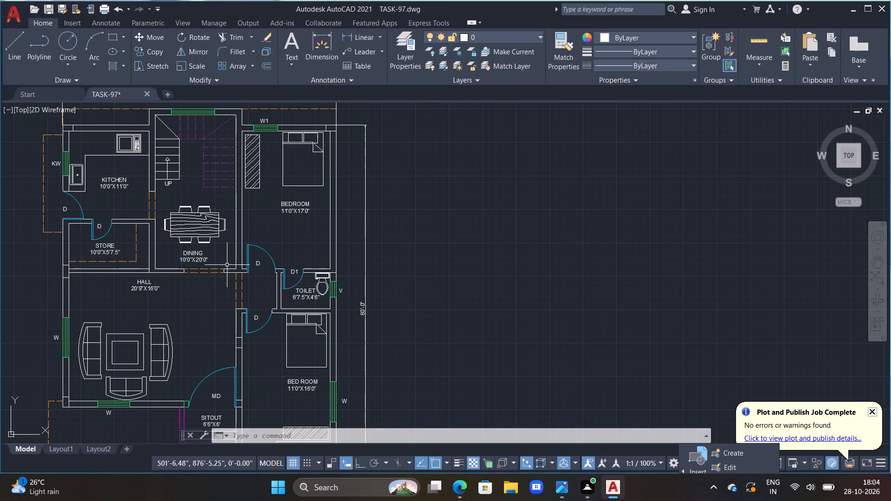
{"action": "key", "text": "ctrl+2"}
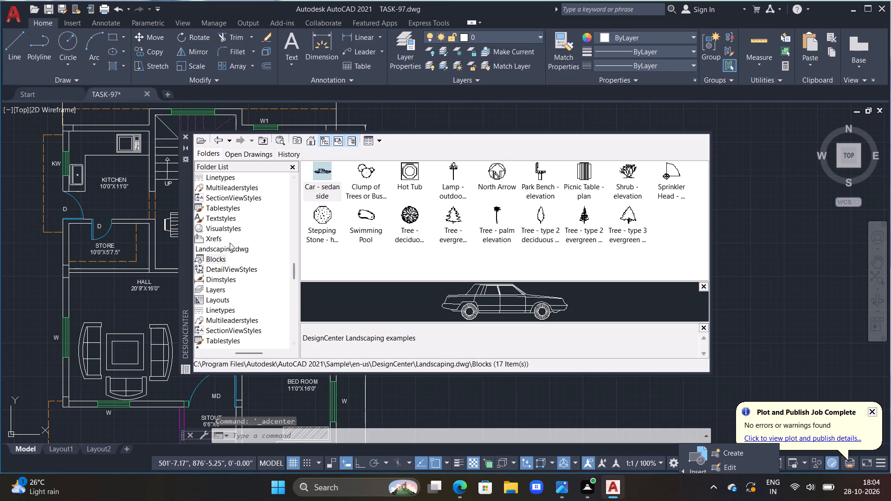
{"action": "scroll", "coordinate": [225, 196], "scroll_direction": "up", "scroll_amount": 3}
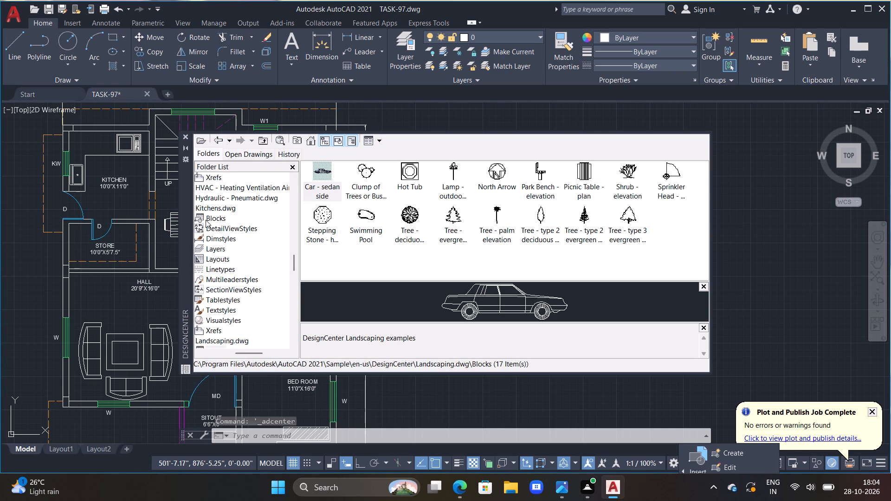
{"action": "scroll", "coordinate": [220, 207], "scroll_direction": "up", "scroll_amount": 4}
{"action": "left_click", "coordinate": [217, 187]}
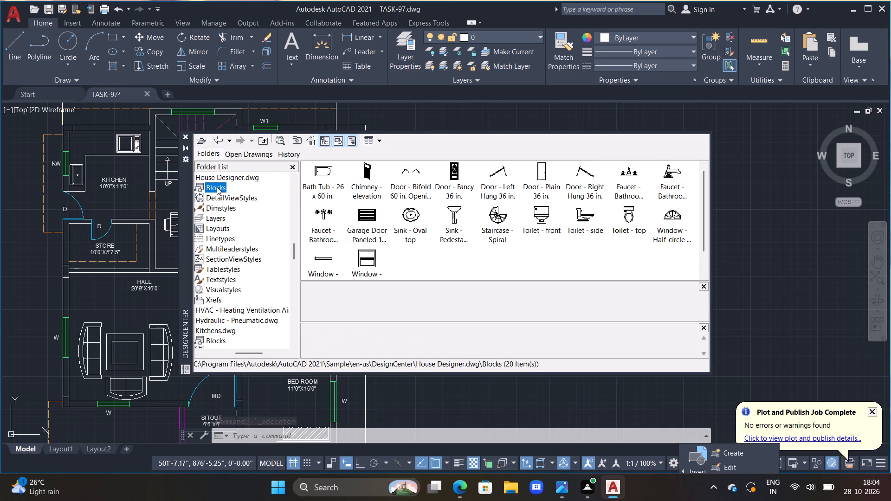
{"action": "scroll", "coordinate": [255, 200], "scroll_direction": "up", "scroll_amount": 5}
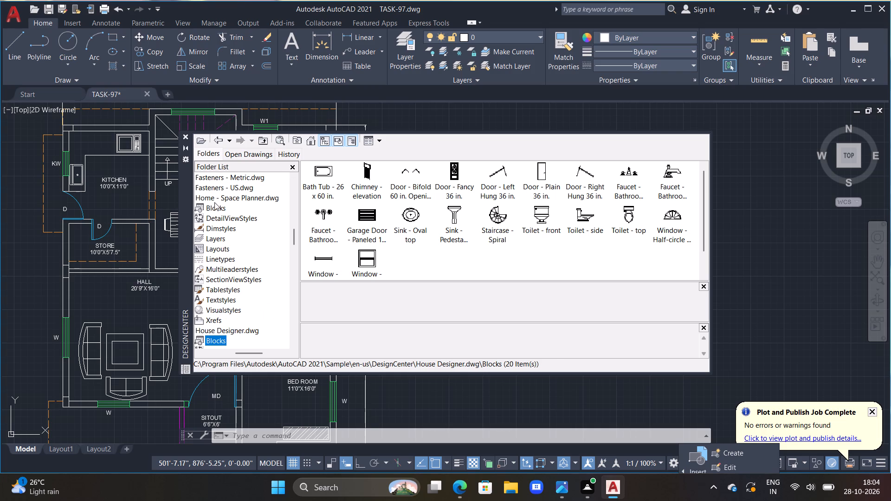
{"action": "left_click", "coordinate": [214, 204]}
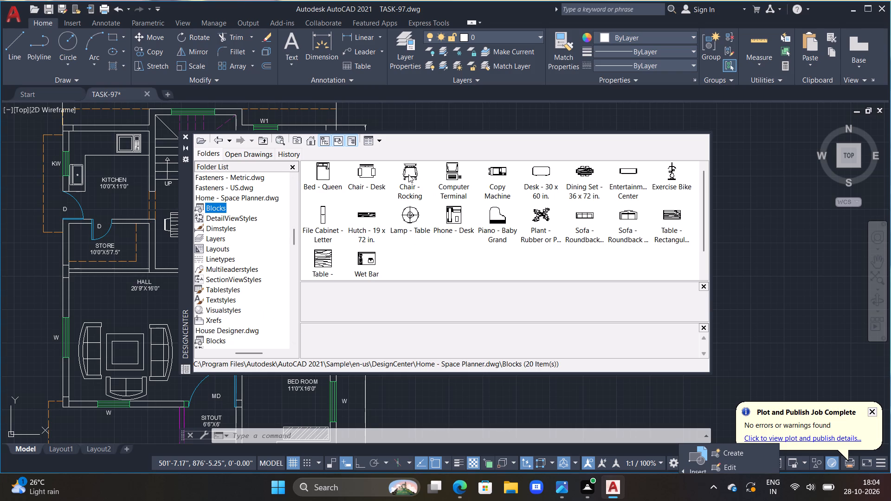
{"action": "double_click", "coordinate": [408, 174]}
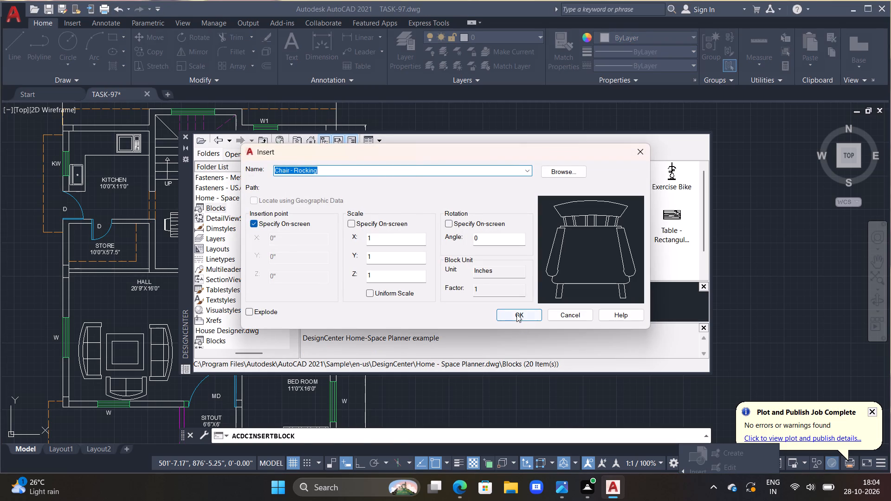
{"action": "left_click", "coordinate": [517, 314]}
{"action": "left_click", "coordinate": [427, 113]}
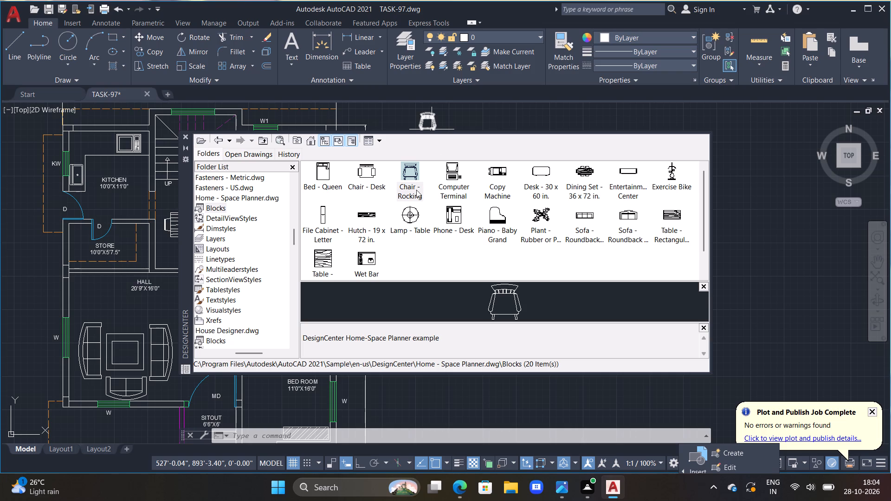
{"action": "left_click", "coordinate": [179, 135]}
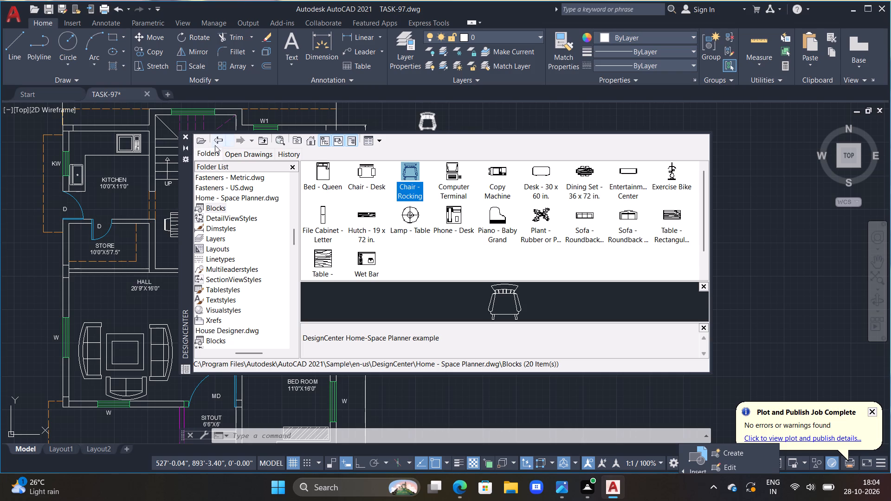
{"action": "double_click", "coordinate": [188, 136]}
{"action": "key", "text": "Escape"}
{"action": "key", "text": "Escape"}
{"action": "key", "text": "Escape"}
{"action": "key", "text": "Escape"}
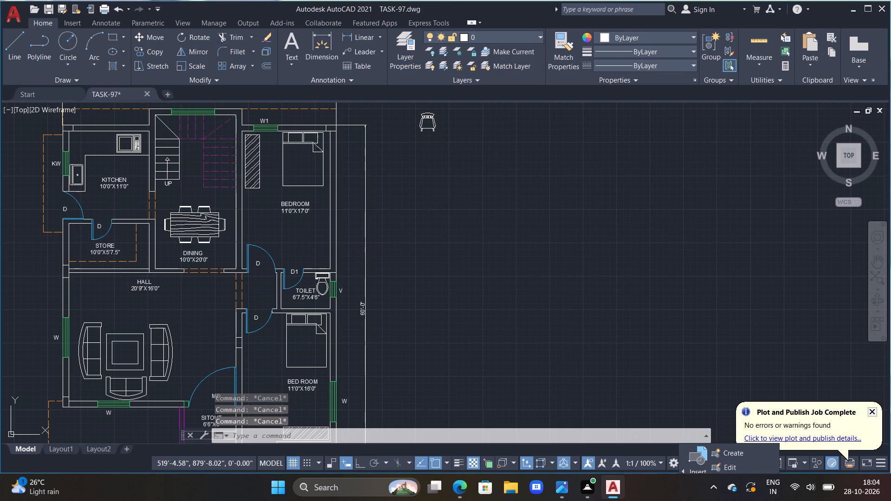
{"action": "key", "text": "Escape"}
{"action": "key", "text": "Escape"}
{"action": "key", "text": "Escape"}
{"action": "key", "text": "Escape"}
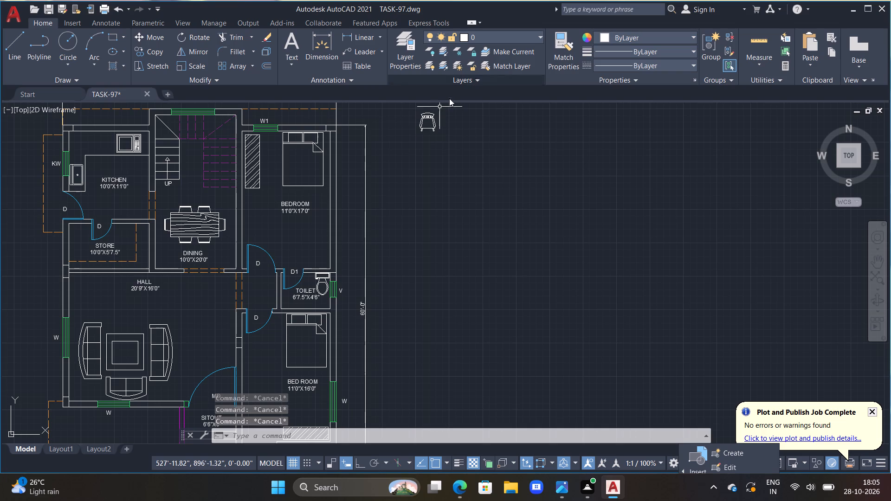
Rotate the inserted rocking chair 90° counterclockwise with ortho on.
{"action": "left_click_drag", "start_coordinate": [444, 114], "coordinate": [407, 147]}
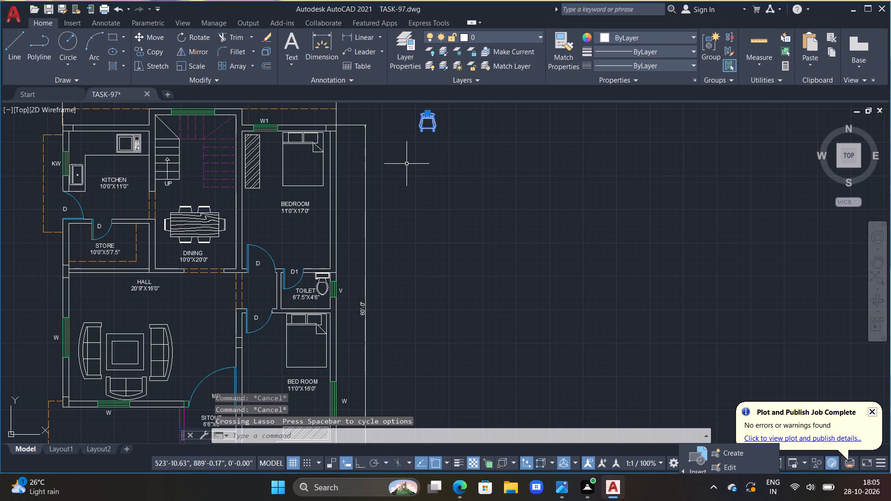
{"action": "type", "text": "RO"}
{"action": "key", "text": "space"}
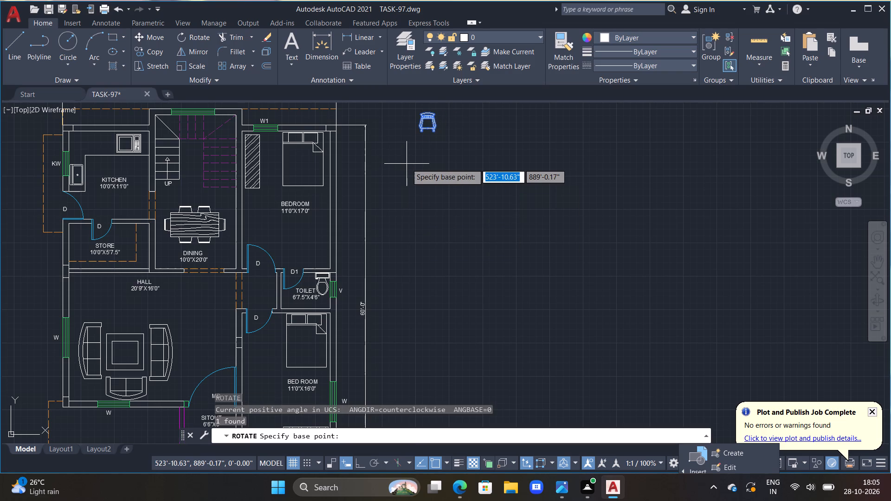
{"action": "key", "text": "F8"}
{"action": "left_click_drag", "start_coordinate": [417, 168], "coordinate": [425, 179]}
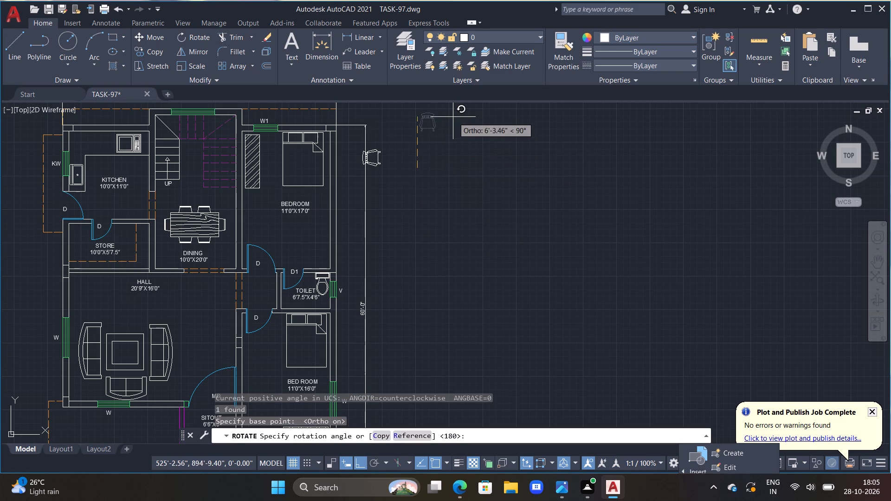
{"action": "left_click", "coordinate": [452, 116]}
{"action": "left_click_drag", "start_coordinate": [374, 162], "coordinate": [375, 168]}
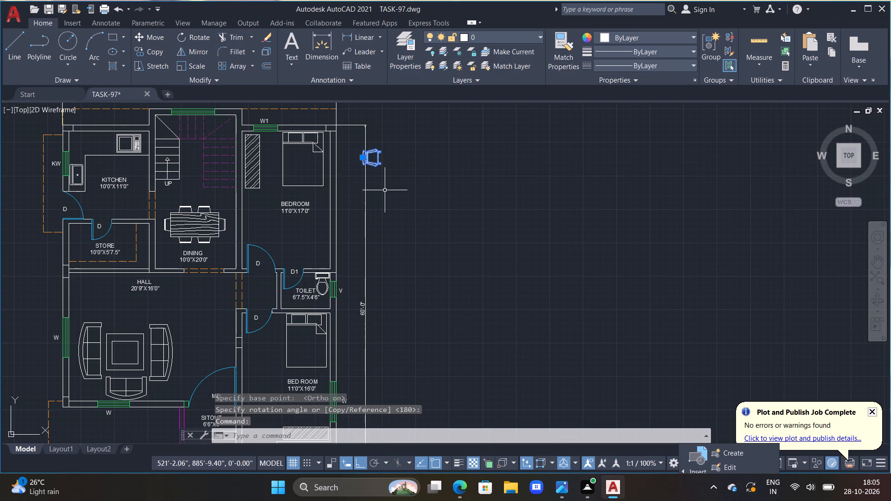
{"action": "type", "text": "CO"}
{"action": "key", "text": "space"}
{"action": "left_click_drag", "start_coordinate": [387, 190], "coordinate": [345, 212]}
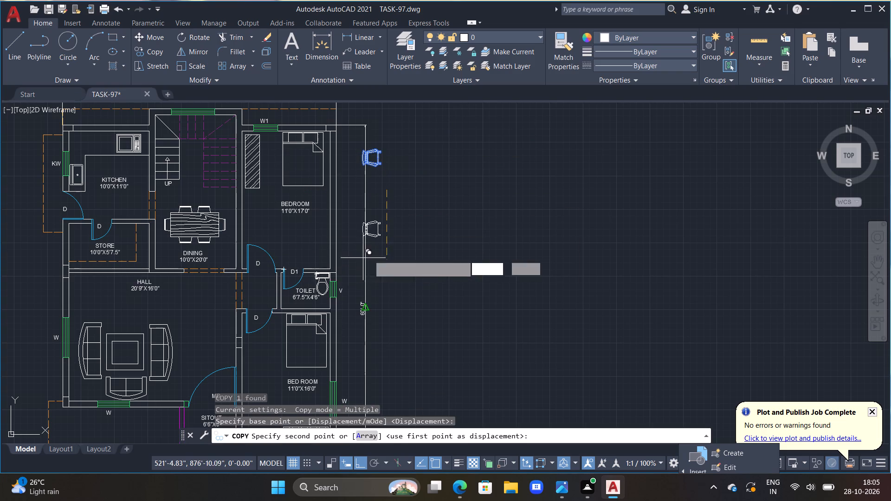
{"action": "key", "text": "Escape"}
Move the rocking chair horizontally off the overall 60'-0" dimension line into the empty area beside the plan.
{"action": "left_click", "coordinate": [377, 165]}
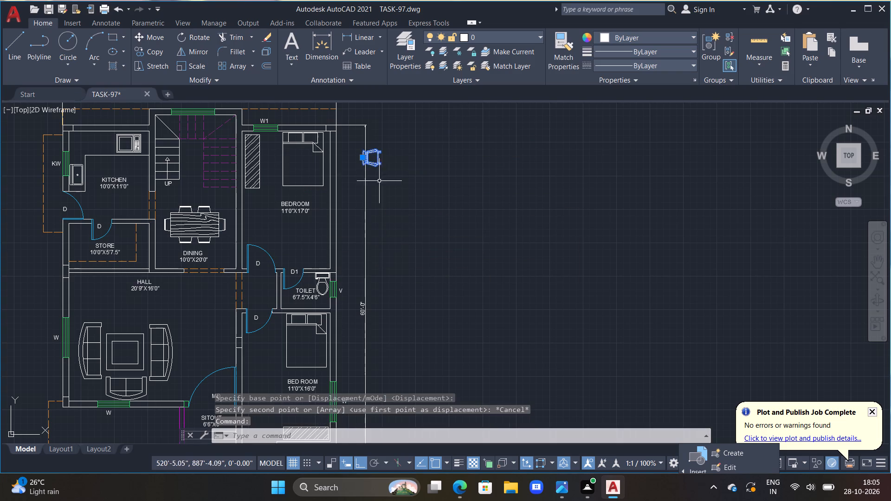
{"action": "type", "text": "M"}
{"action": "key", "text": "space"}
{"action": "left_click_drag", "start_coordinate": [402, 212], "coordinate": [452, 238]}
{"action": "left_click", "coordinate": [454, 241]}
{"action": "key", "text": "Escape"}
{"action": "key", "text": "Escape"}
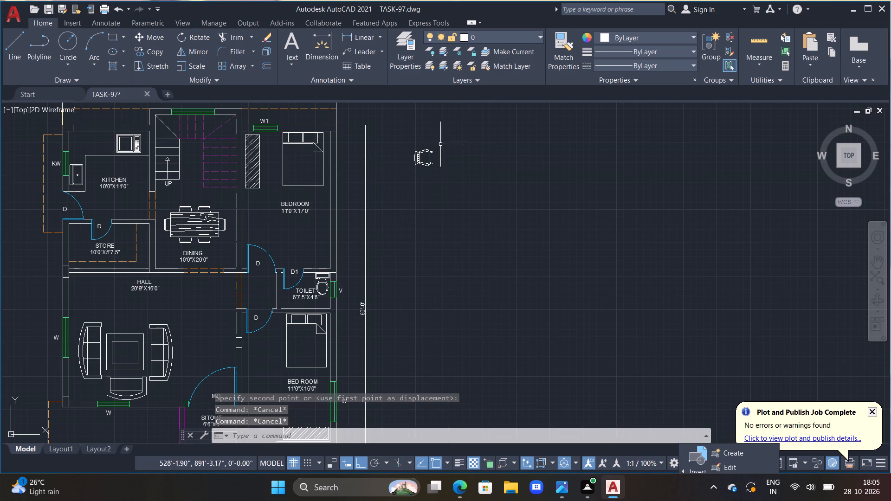
Rotate the rocking chair another 90° counterclockwise so that its back faces down the plan.
{"action": "left_click_drag", "start_coordinate": [436, 138], "coordinate": [436, 263]}
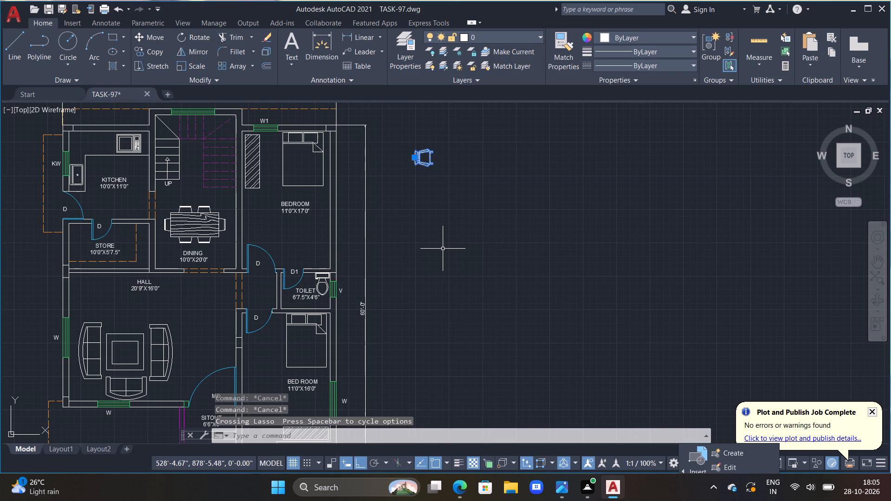
{"action": "type", "text": "RO"}
{"action": "key", "text": "space"}
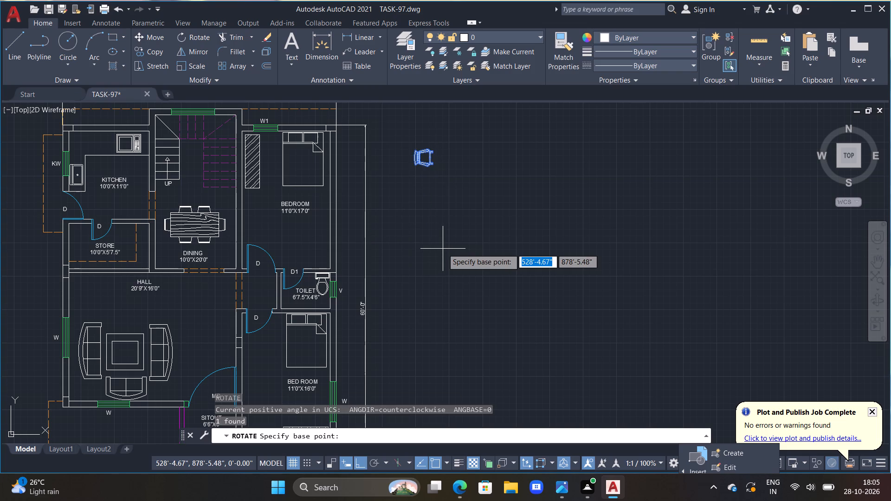
{"action": "left_click_drag", "start_coordinate": [448, 250], "coordinate": [483, 245]}
{"action": "left_click", "coordinate": [491, 163]}
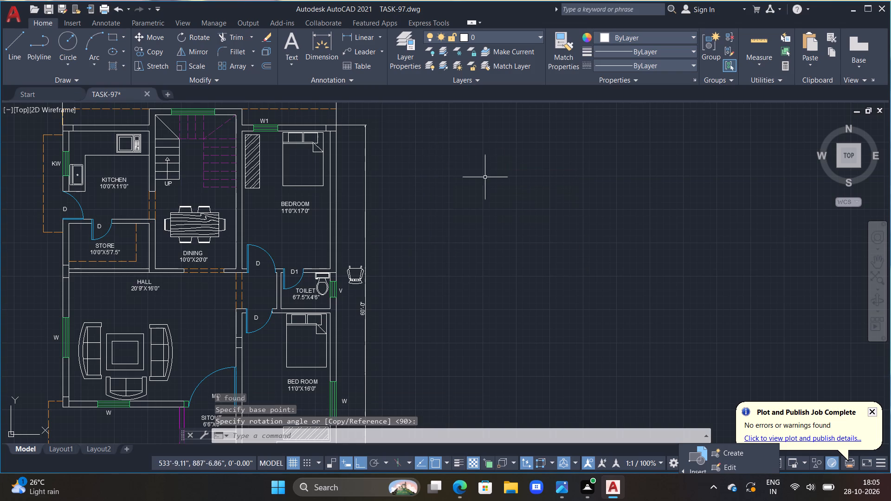
Move the rocking chair into the lower corner of the 11'0"X17'0" bedroom, above the 6'7.5"X4'6" toilet.
{"action": "left_click", "coordinate": [355, 285]}
{"action": "type", "text": "M"}
{"action": "key", "text": "space"}
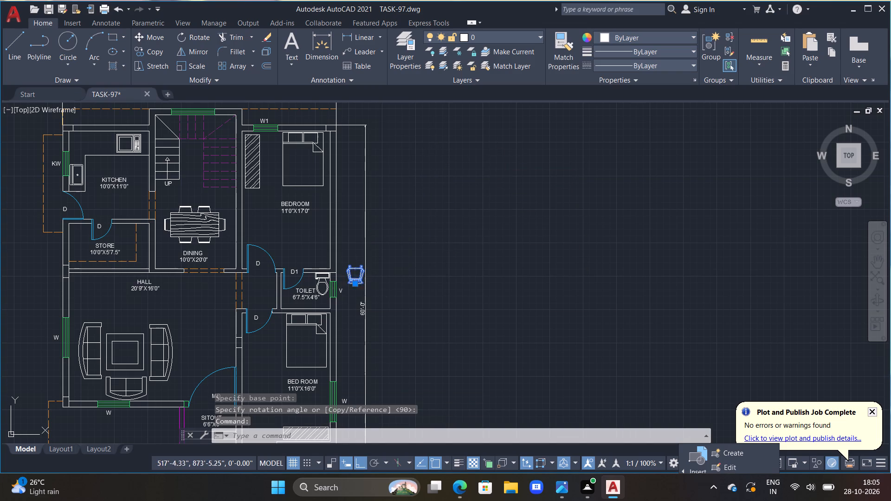
{"action": "left_click", "coordinate": [354, 289]}
{"action": "key", "text": "F8"}
{"action": "scroll", "coordinate": [310, 258], "scroll_direction": "up", "scroll_amount": 3}
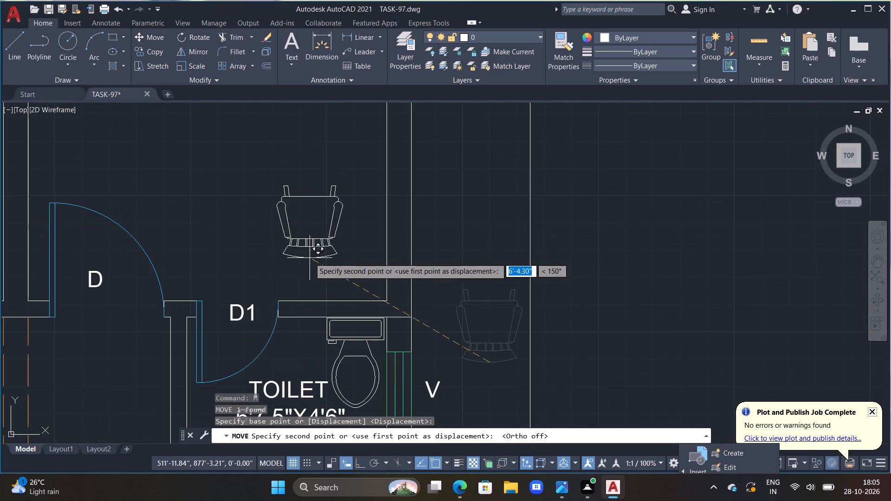
{"action": "left_click", "coordinate": [336, 281]}
Examine the rocking chair's placement in the bedroom and the furnishing of the rooms below it.
{"action": "scroll", "coordinate": [340, 223], "scroll_direction": "down", "scroll_amount": 3}
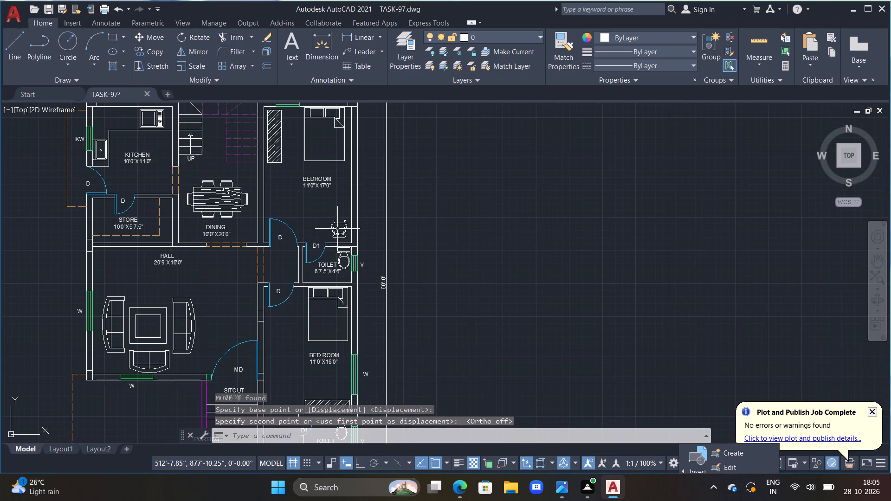
{"action": "scroll", "coordinate": [340, 216], "scroll_direction": "up", "scroll_amount": 2}
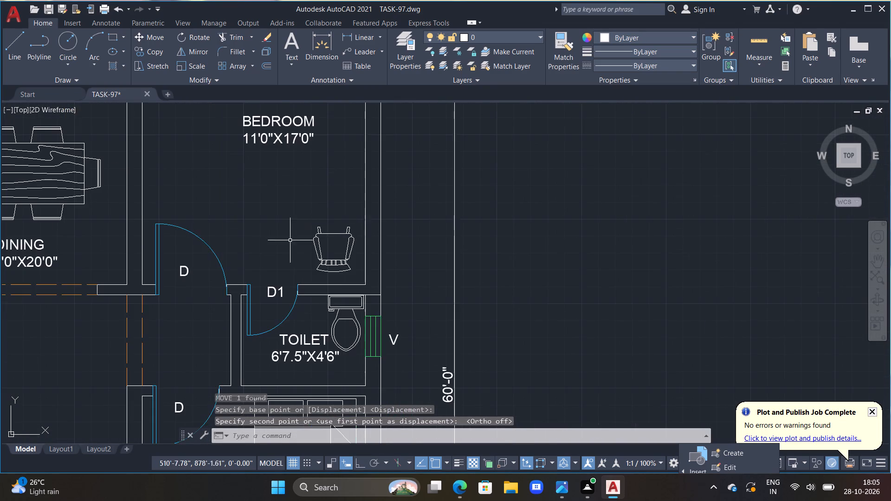
{"action": "scroll", "coordinate": [289, 236], "scroll_direction": "down", "scroll_amount": 3}
{"action": "scroll", "coordinate": [274, 330], "scroll_direction": "up", "scroll_amount": 1}
{"action": "middle_click_drag", "start_coordinate": [278, 321], "coordinate": [283, 300]}
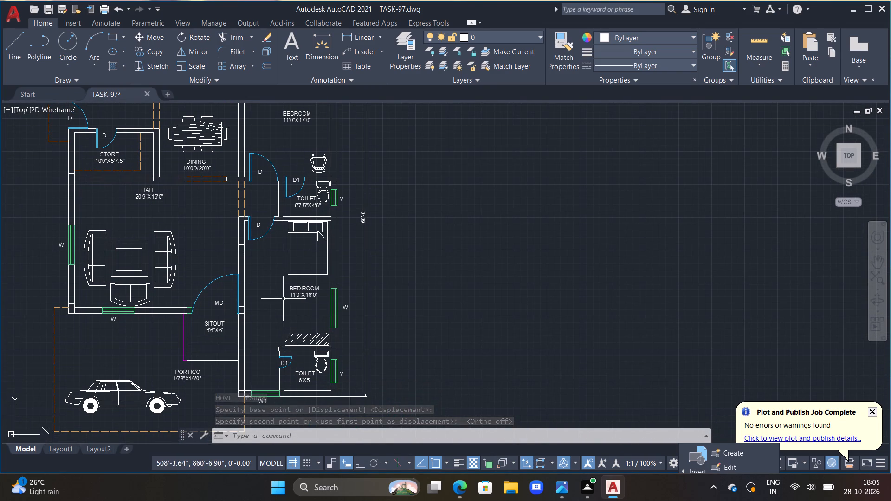
{"action": "scroll", "coordinate": [294, 206], "scroll_direction": "down", "scroll_amount": 1}
{"action": "scroll", "coordinate": [315, 157], "scroll_direction": "up", "scroll_amount": 2}
{"action": "scroll", "coordinate": [275, 191], "scroll_direction": "down", "scroll_amount": 1}
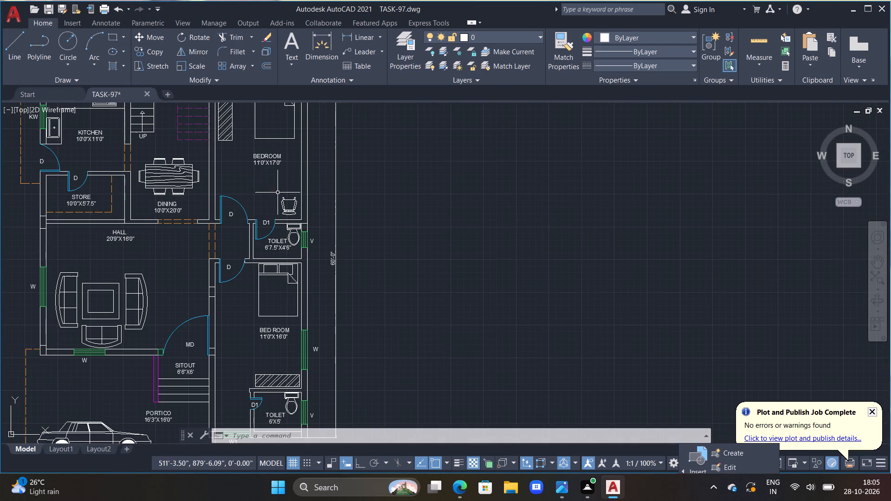
Examine the whole floor plan with its furniture, room labels and overall dimensions.
{"action": "scroll", "coordinate": [280, 214], "scroll_direction": "down", "scroll_amount": 1}
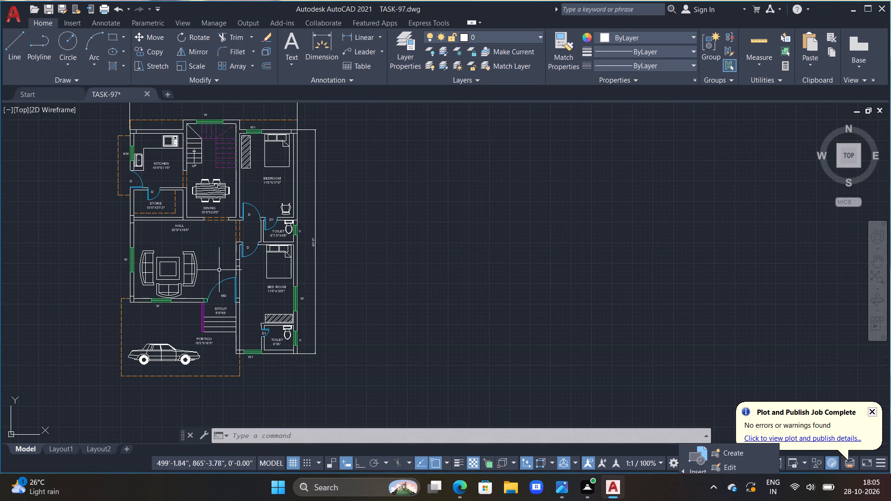
{"action": "middle_click_drag", "start_coordinate": [191, 238], "coordinate": [226, 257]}
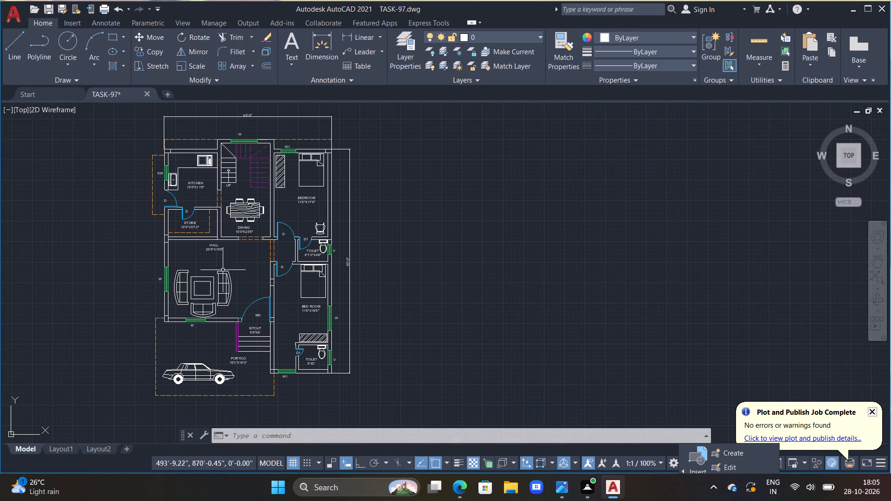
{"action": "scroll", "coordinate": [239, 178], "scroll_direction": "up", "scroll_amount": 2}
{"action": "scroll", "coordinate": [211, 212], "scroll_direction": "down", "scroll_amount": 2}
{"action": "middle_click_drag", "start_coordinate": [255, 218], "coordinate": [439, 161]}
{"action": "middle_click_drag", "start_coordinate": [349, 294], "coordinate": [334, 374]}
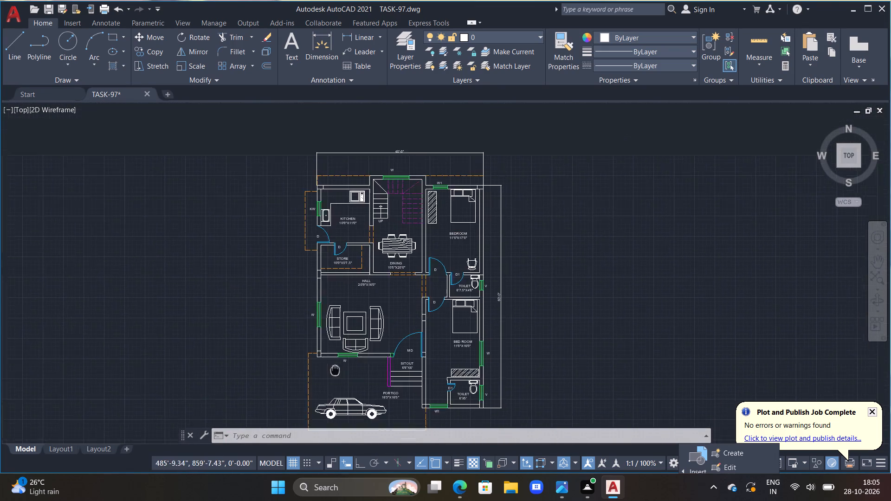
{"action": "middle_click_drag", "start_coordinate": [334, 374], "coordinate": [333, 379]}
Fill the kitchen's upper wall and the wall between kitchen and staircase with a SOLID hatch in colour 9.
{"action": "scroll", "coordinate": [362, 302], "scroll_direction": "up", "scroll_amount": 1}
{"action": "type", "text": "H"}
{"action": "key", "text": "space"}
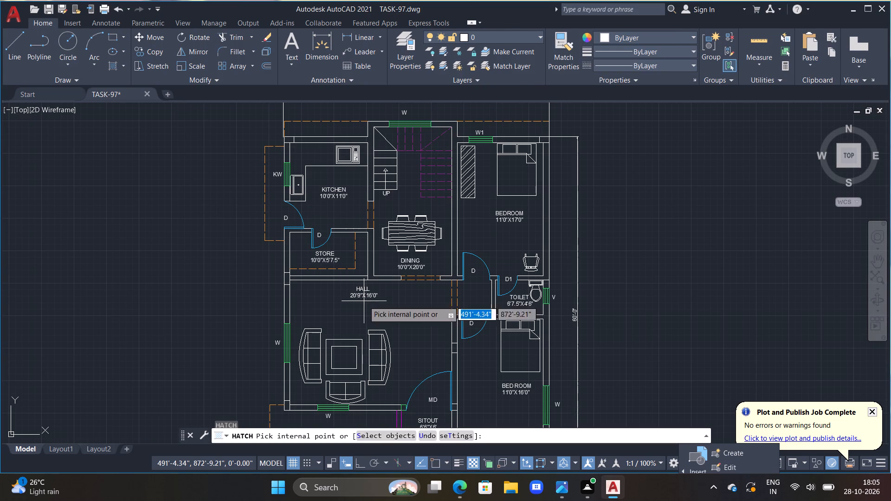
{"action": "left_click", "coordinate": [360, 49]}
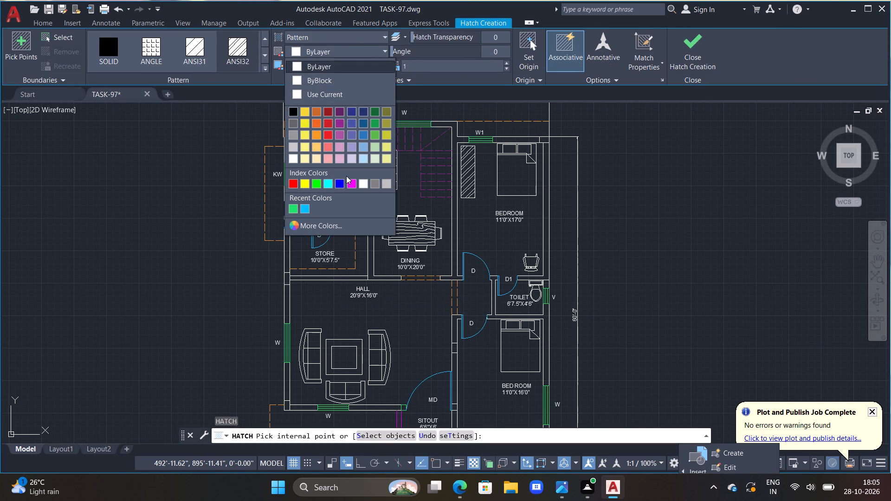
{"action": "left_click", "coordinate": [387, 184]}
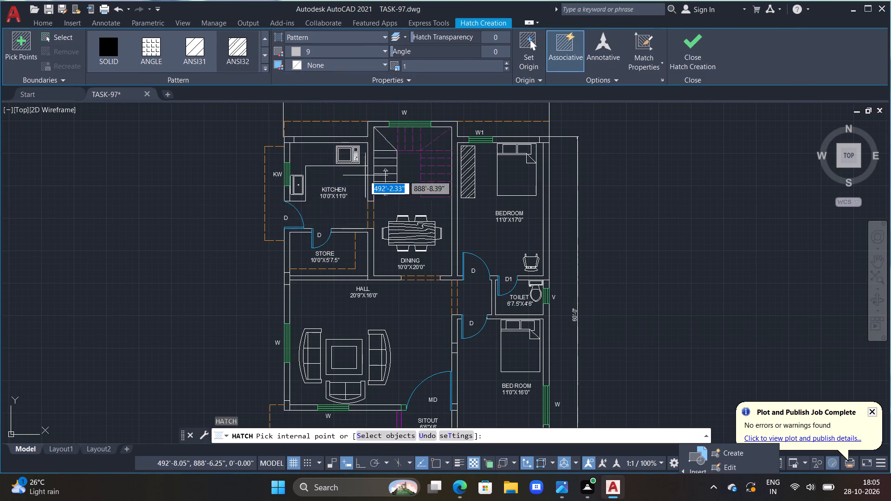
{"action": "left_click_drag", "start_coordinate": [318, 137], "coordinate": [323, 137]}
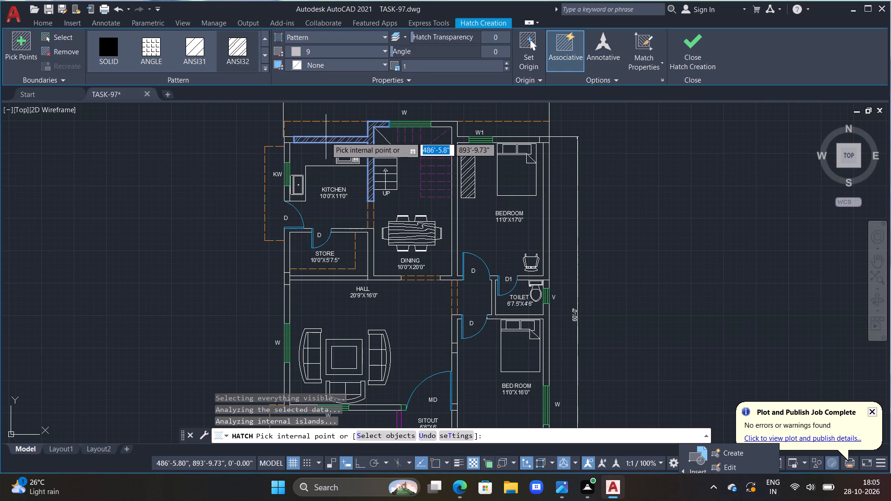
{"action": "key", "text": "ctrl+z"}
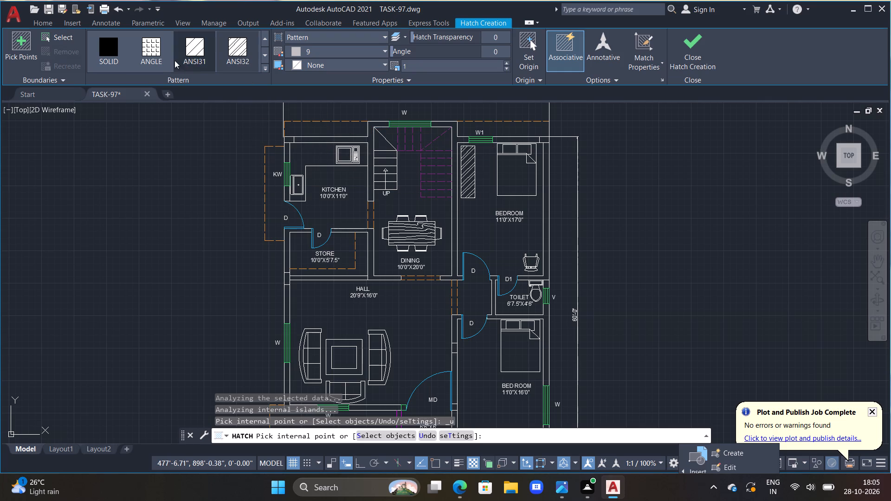
{"action": "left_click", "coordinate": [101, 50]}
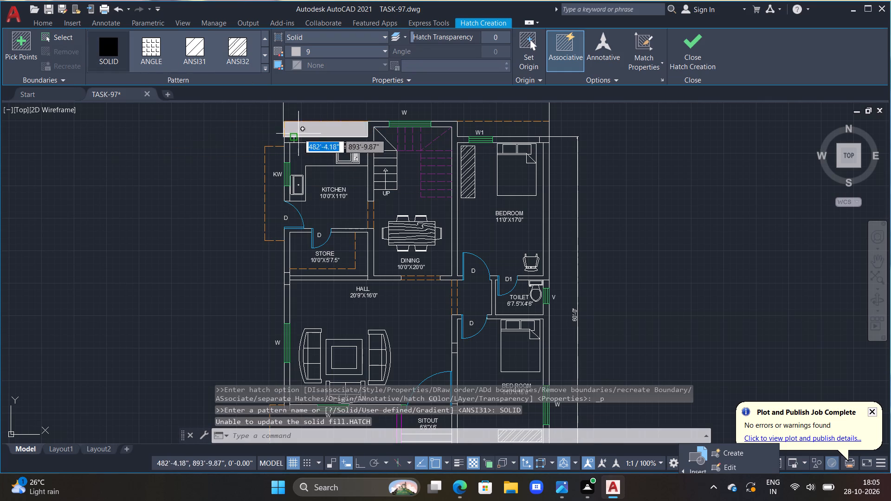
{"action": "left_click", "coordinate": [325, 139]}
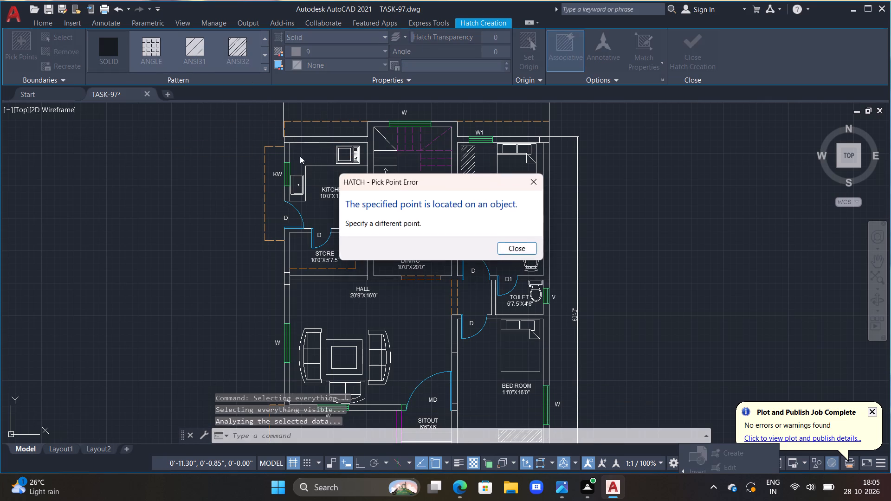
{"action": "left_click", "coordinate": [517, 250]}
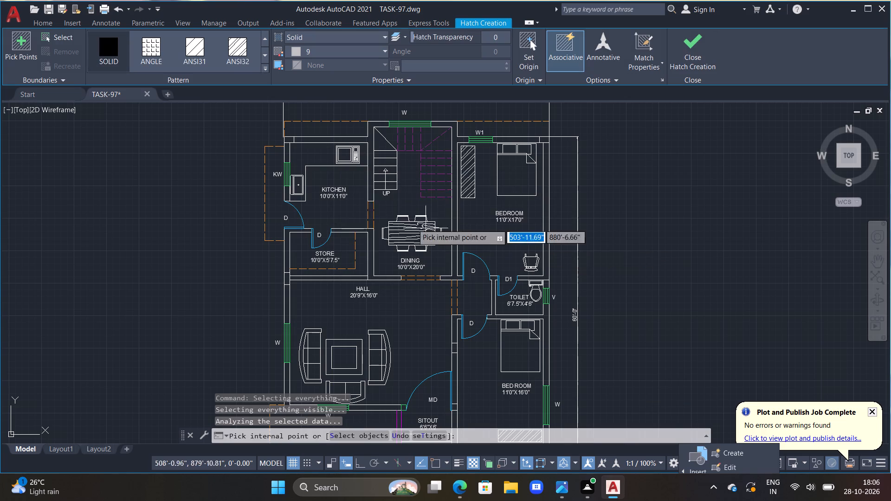
{"action": "left_click", "coordinate": [369, 138]}
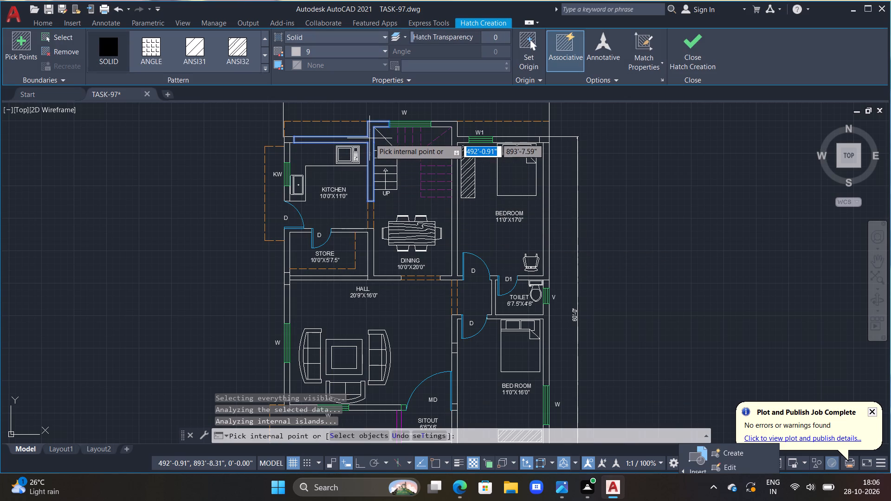
{"action": "left_click", "coordinate": [369, 141]}
{"action": "scroll", "coordinate": [346, 140], "scroll_direction": "up", "scroll_amount": 4}
{"action": "key", "text": "Escape"}
{"action": "key", "text": "Escape"}
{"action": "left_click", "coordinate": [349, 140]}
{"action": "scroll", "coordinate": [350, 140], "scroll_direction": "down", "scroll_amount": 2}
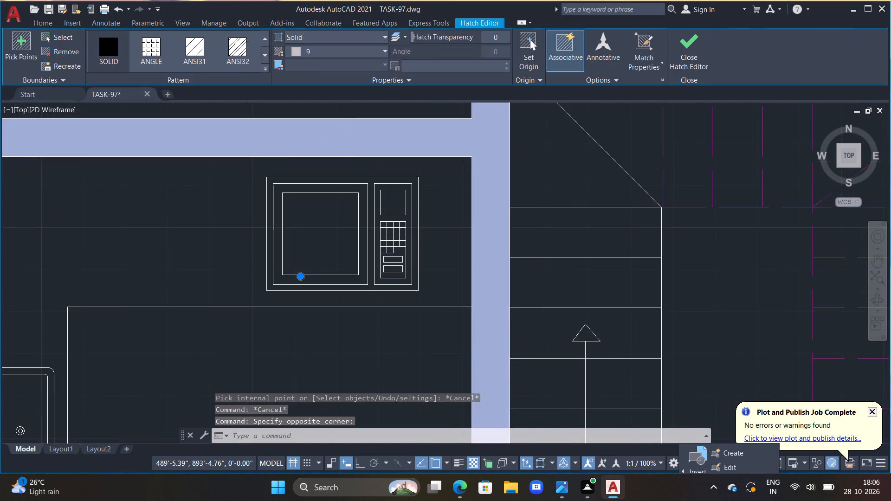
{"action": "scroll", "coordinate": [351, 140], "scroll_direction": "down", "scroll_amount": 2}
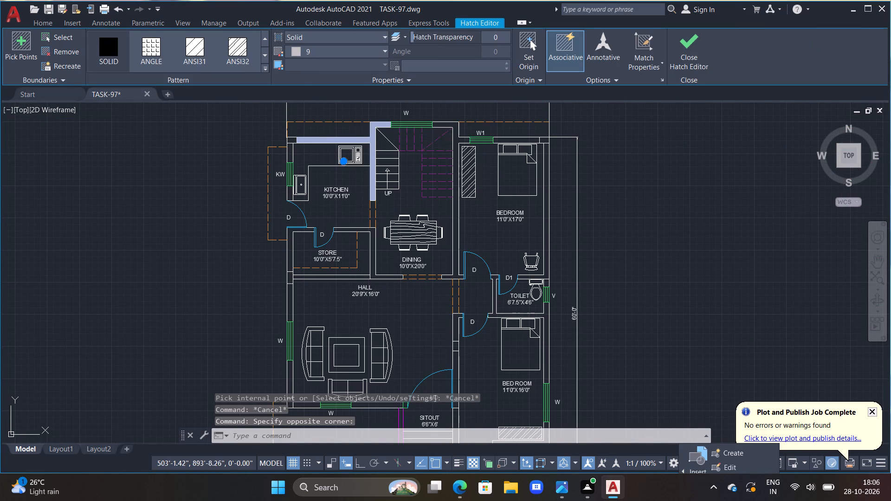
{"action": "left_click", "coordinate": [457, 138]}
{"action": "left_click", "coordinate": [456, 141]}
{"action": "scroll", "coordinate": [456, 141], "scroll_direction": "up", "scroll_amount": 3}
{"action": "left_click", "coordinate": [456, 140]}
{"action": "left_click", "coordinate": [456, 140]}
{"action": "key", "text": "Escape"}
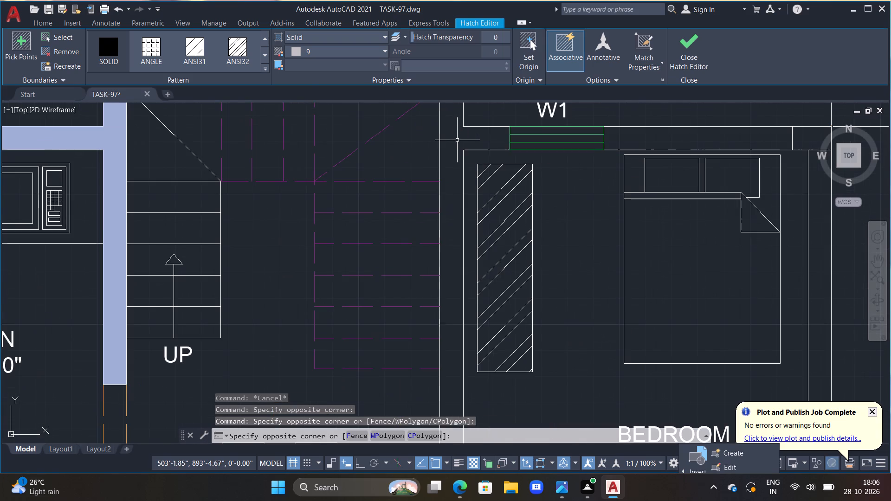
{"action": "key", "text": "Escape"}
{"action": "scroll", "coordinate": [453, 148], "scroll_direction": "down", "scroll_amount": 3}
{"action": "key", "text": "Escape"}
Fill the walls around the 11'0"X17'0" bedroom and its 6'7.5"X4'6" toilet with the solid colour 9 hatch.
{"action": "type", "text": "H"}
{"action": "key", "text": "space"}
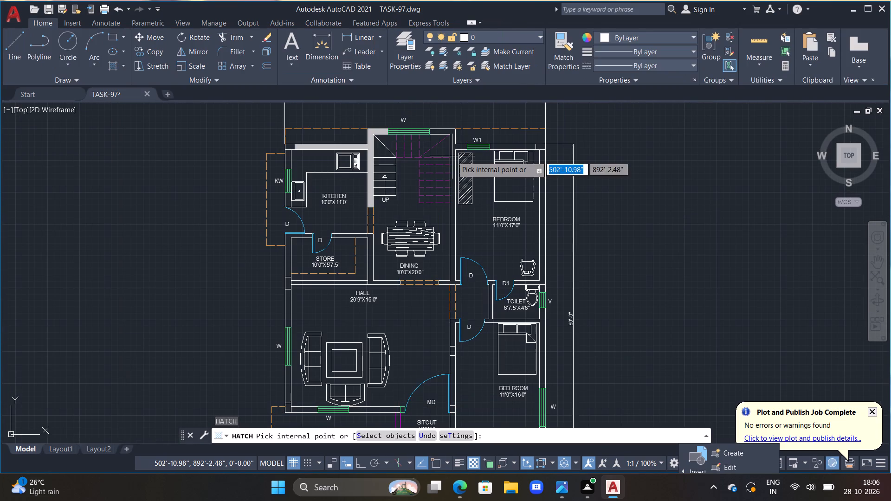
{"action": "scroll", "coordinate": [456, 149], "scroll_direction": "up", "scroll_amount": 1}
{"action": "left_click", "coordinate": [453, 147]}
{"action": "middle_click_drag", "start_coordinate": [484, 170], "coordinate": [458, 173]}
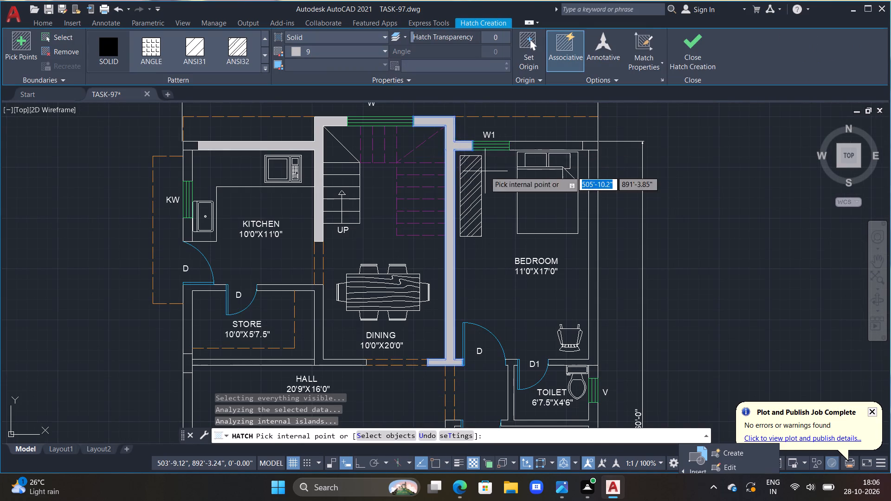
{"action": "middle_click_drag", "start_coordinate": [458, 173], "coordinate": [330, 180]}
{"action": "left_click", "coordinate": [381, 154]}
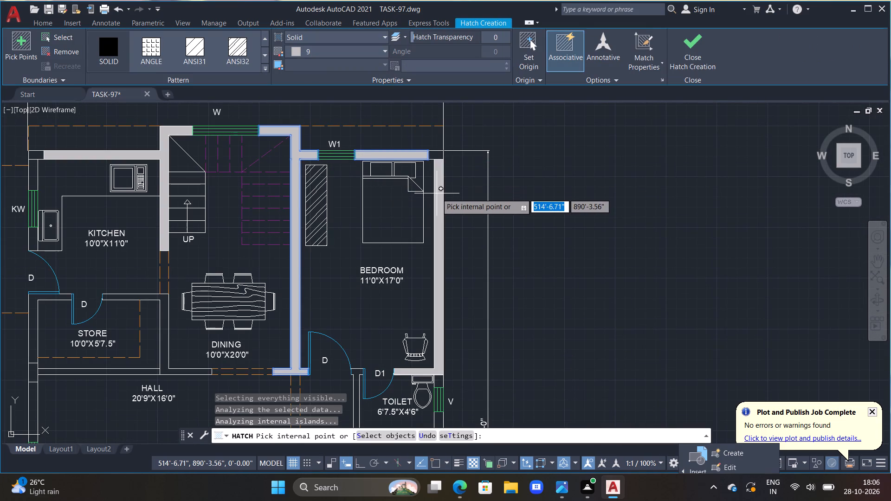
{"action": "left_click", "coordinate": [437, 193]}
{"action": "middle_click_drag", "start_coordinate": [352, 322], "coordinate": [391, 241]}
{"action": "middle_click_drag", "start_coordinate": [376, 321], "coordinate": [269, 215]}
{"action": "scroll", "coordinate": [310, 251], "scroll_direction": "up", "scroll_amount": 2}
{"action": "left_click", "coordinate": [304, 233]}
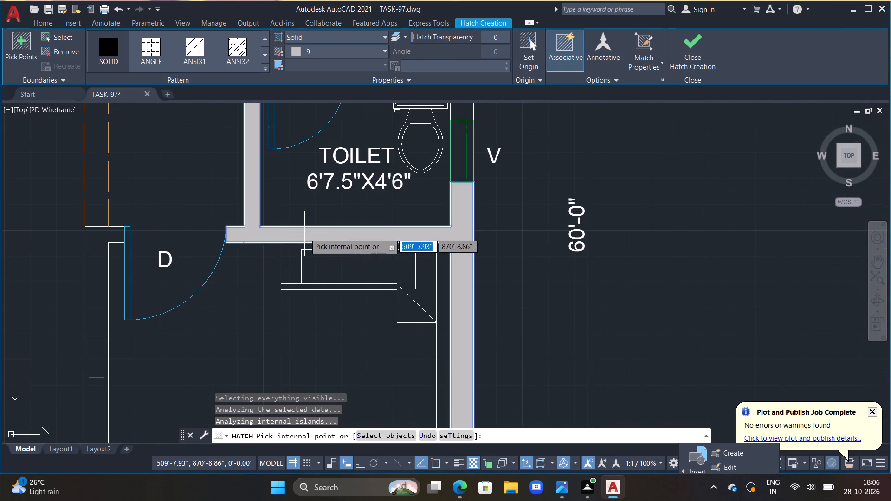
Hatch the 6'X5' toilet walls, the bottom wall beside W1, and the 11'0"X16'0" bedroom's walls along the sitout and hall in solid colour 9.
{"action": "scroll", "coordinate": [347, 250], "scroll_direction": "down", "scroll_amount": 3}
{"action": "middle_click_drag", "start_coordinate": [321, 316], "coordinate": [316, 229]}
{"action": "scroll", "coordinate": [369, 279], "scroll_direction": "up", "scroll_amount": 1}
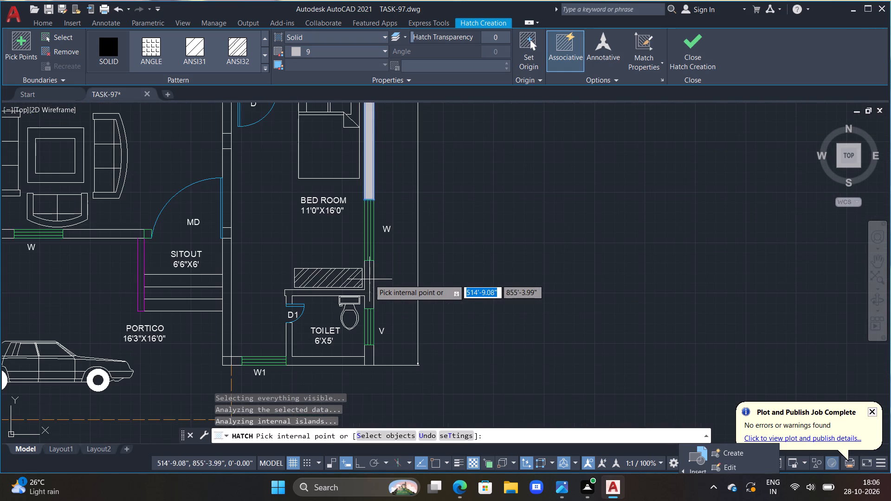
{"action": "left_click", "coordinate": [369, 282]}
{"action": "left_click", "coordinate": [322, 362]}
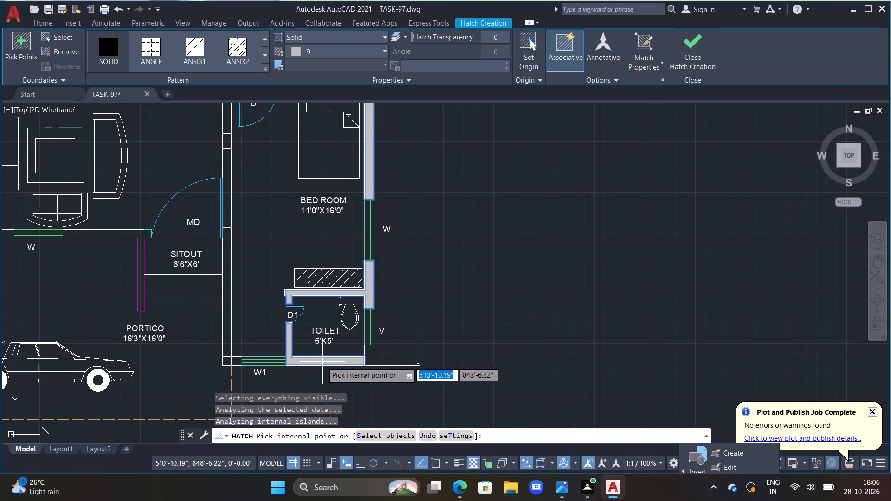
{"action": "left_click", "coordinate": [233, 359]}
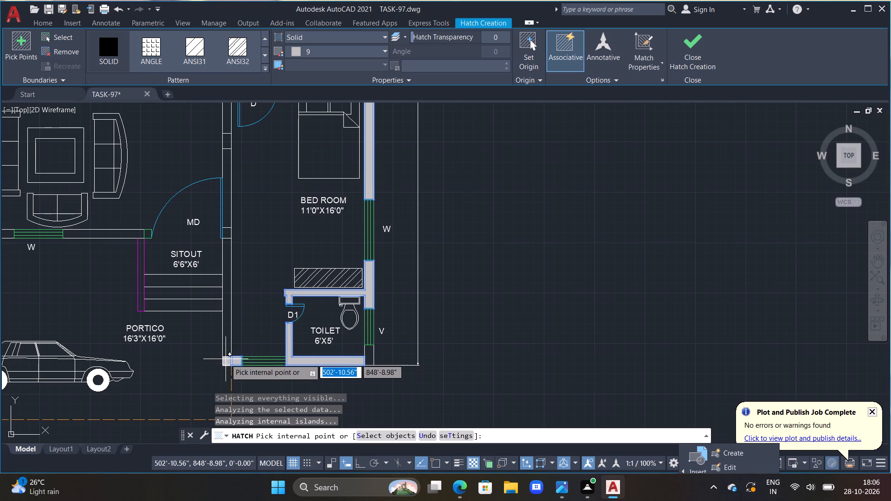
{"action": "left_click", "coordinate": [226, 359]}
{"action": "left_click", "coordinate": [227, 336]}
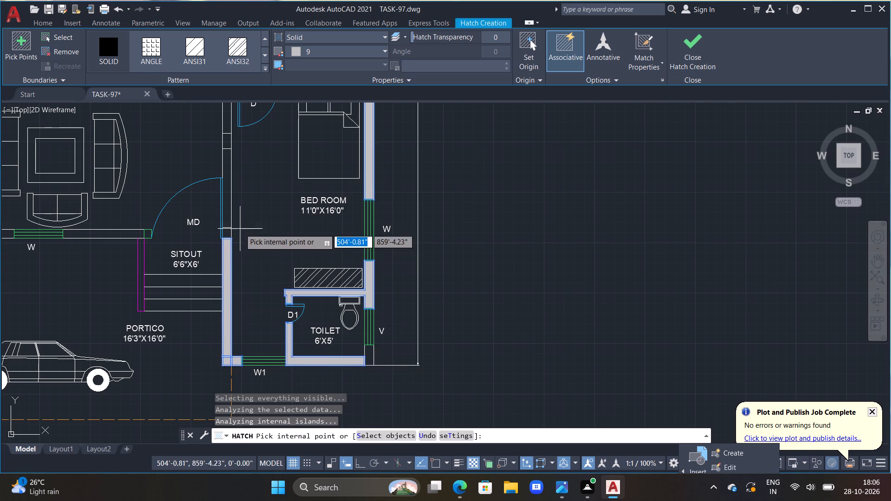
{"action": "middle_click_drag", "start_coordinate": [242, 227], "coordinate": [293, 382]}
{"action": "left_click", "coordinate": [276, 334]}
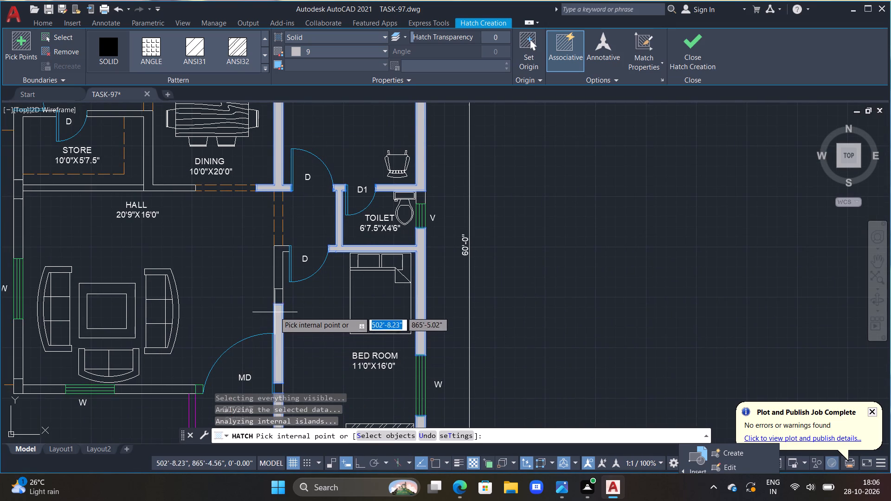
{"action": "left_click", "coordinate": [278, 267]}
Fill the walls enclosing the store, including those shared with the dining and hall, with the solid colour 9 hatch.
{"action": "middle_click_drag", "start_coordinate": [187, 206], "coordinate": [268, 275]}
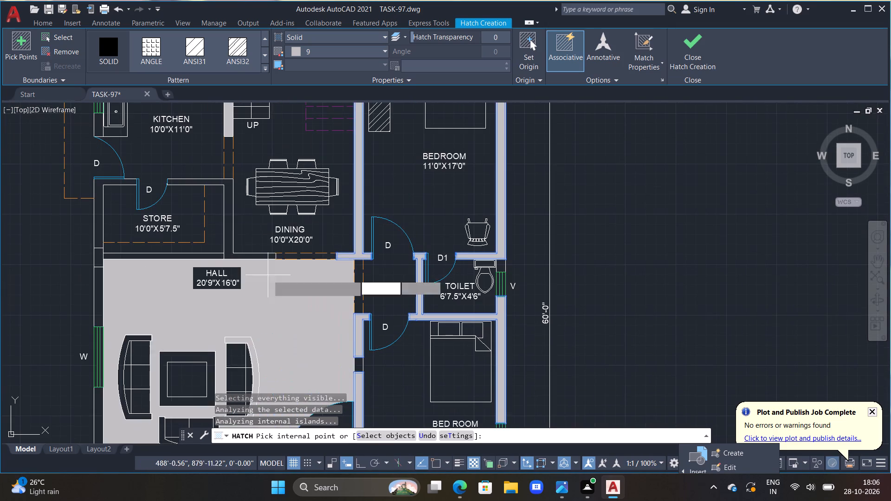
{"action": "left_click", "coordinate": [229, 229]}
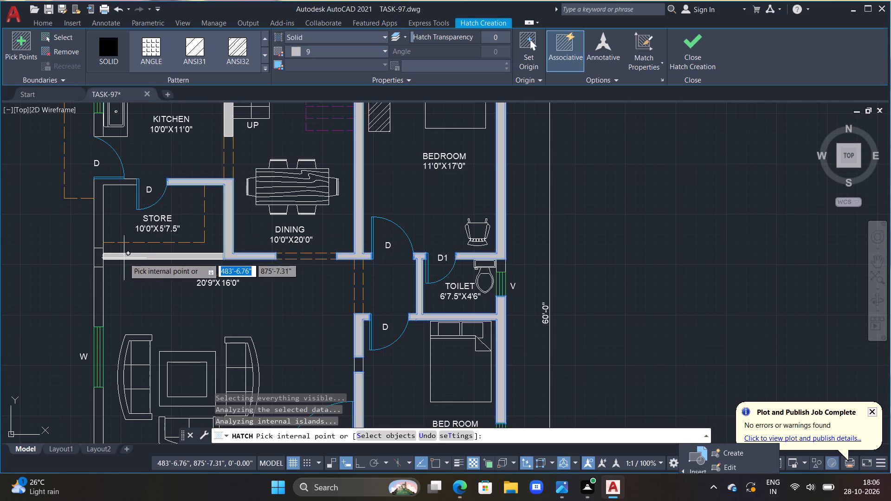
{"action": "left_click", "coordinate": [126, 258]}
{"action": "double_click", "coordinate": [99, 225]}
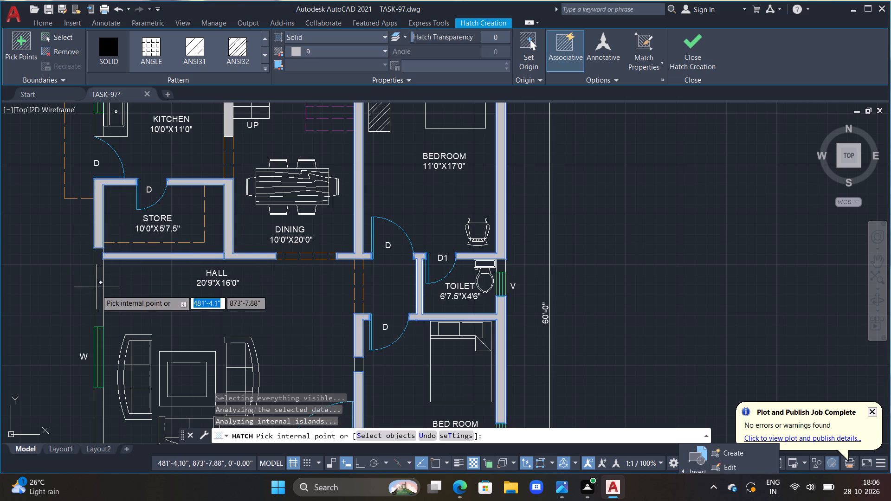
Fill the hall's outer wall segments beside its two W windows with the solid colour 9 hatch and finish the hatch.
{"action": "left_click", "coordinate": [96, 294]}
{"action": "scroll", "coordinate": [132, 297], "scroll_direction": "down", "scroll_amount": 2}
{"action": "middle_click_drag", "start_coordinate": [155, 267], "coordinate": [201, 175]}
{"action": "scroll", "coordinate": [169, 241], "scroll_direction": "up", "scroll_amount": 2}
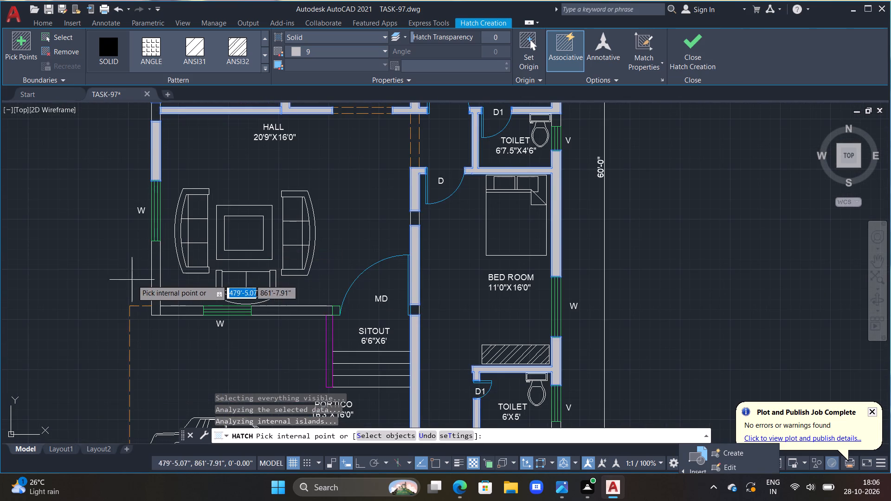
{"action": "left_click", "coordinate": [155, 271]}
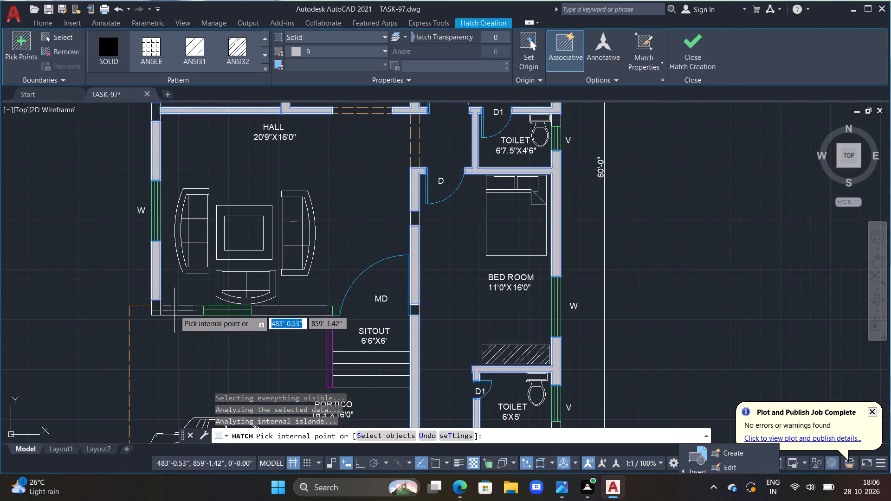
{"action": "left_click", "coordinate": [174, 310]}
{"action": "left_click", "coordinate": [304, 308]}
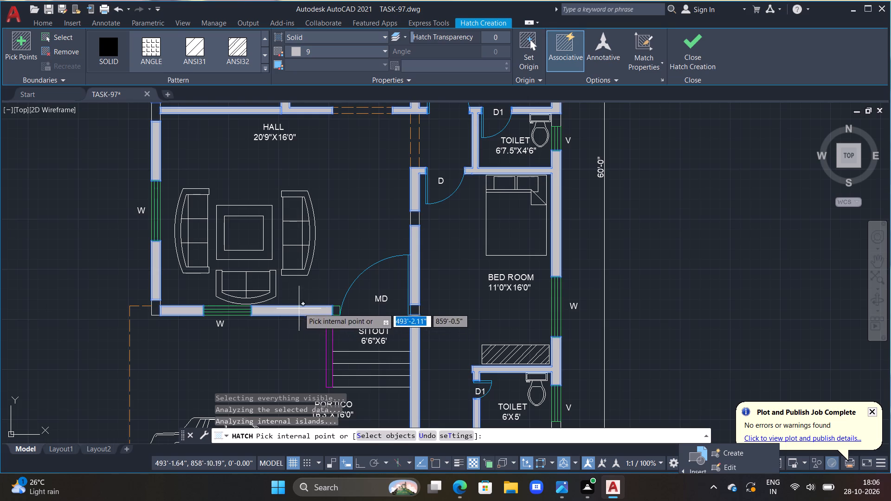
{"action": "key", "text": "Escape"}
Examine the hatched walls across the plan for segments that are still unfilled.
{"action": "scroll", "coordinate": [318, 291], "scroll_direction": "down", "scroll_amount": 3}
{"action": "scroll", "coordinate": [360, 311], "scroll_direction": "up", "scroll_amount": 3}
{"action": "middle_click_drag", "start_coordinate": [372, 251], "coordinate": [375, 257]}
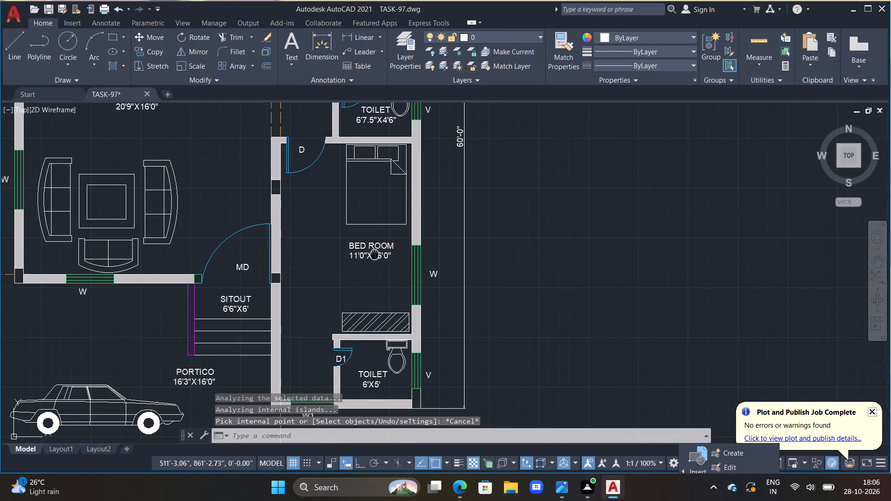
{"action": "middle_click_drag", "start_coordinate": [375, 257], "coordinate": [396, 313]}
{"action": "scroll", "coordinate": [402, 326], "scroll_direction": "down", "scroll_amount": 2}
{"action": "scroll", "coordinate": [342, 194], "scroll_direction": "up", "scroll_amount": 1}
{"action": "key", "text": "Escape"}
{"action": "key", "text": "Escape"}
{"action": "key", "text": "Escape"}
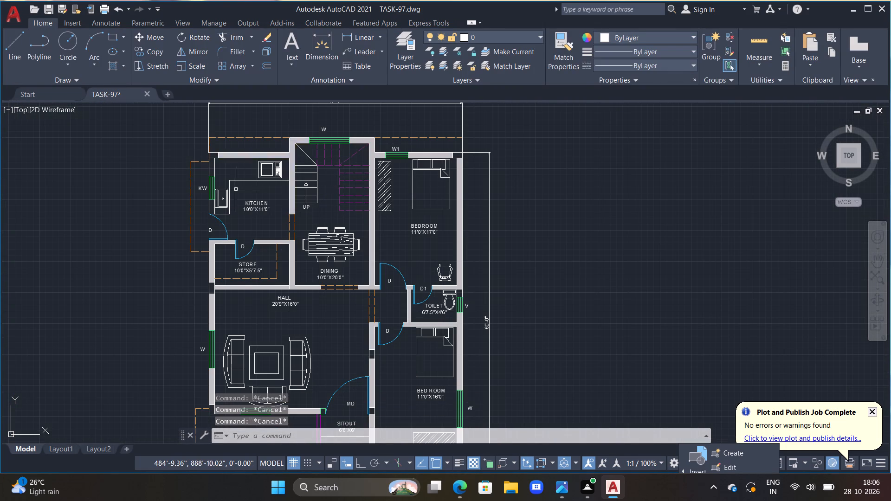
Fill the kitchen's outer wall segments on both sides of the KW window with the solid colour 9 hatch and finish the hatch.
{"action": "scroll", "coordinate": [235, 187], "scroll_direction": "up", "scroll_amount": 1}
{"action": "middle_click_drag", "start_coordinate": [254, 215], "coordinate": [286, 289]}
{"action": "scroll", "coordinate": [271, 281], "scroll_direction": "up", "scroll_amount": 1}
{"action": "middle_click_drag", "start_coordinate": [188, 278], "coordinate": [225, 281]}
{"action": "scroll", "coordinate": [225, 281], "scroll_direction": "up", "scroll_amount": 1}
{"action": "key", "text": "h"}
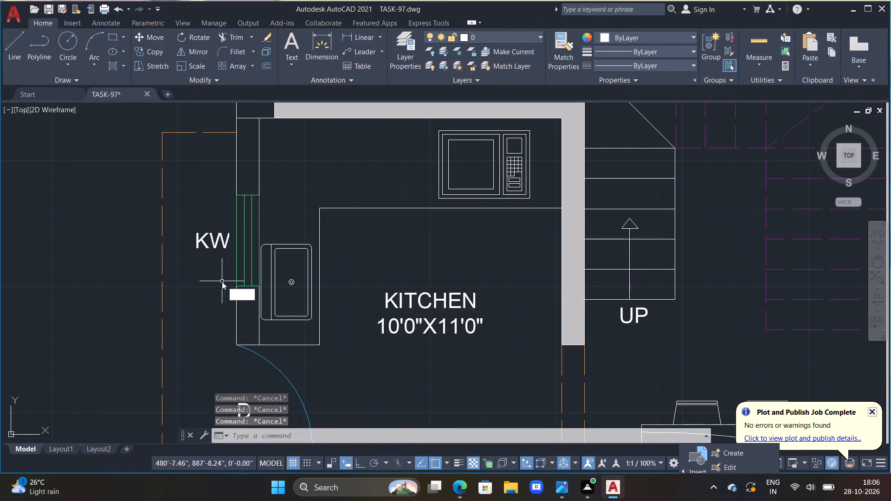
{"action": "key", "text": "space"}
{"action": "scroll", "coordinate": [222, 282], "scroll_direction": "up", "scroll_amount": 1}
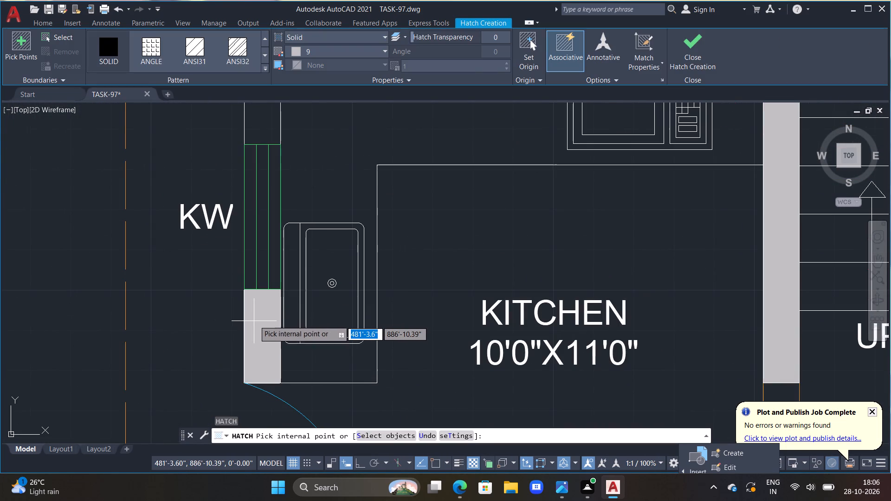
{"action": "left_click", "coordinate": [255, 315]}
{"action": "middle_click_drag", "start_coordinate": [318, 161], "coordinate": [309, 276]}
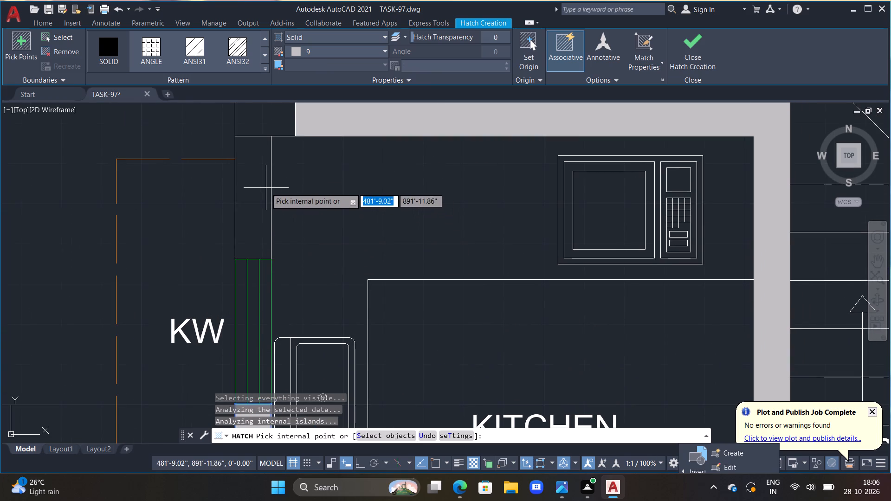
{"action": "left_click", "coordinate": [262, 182]}
{"action": "scroll", "coordinate": [332, 181], "scroll_direction": "down", "scroll_amount": 2}
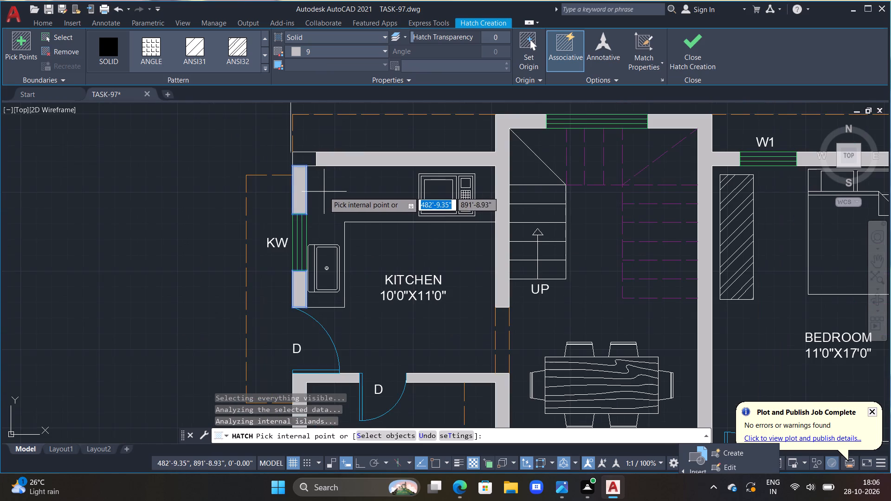
{"action": "key", "text": "Escape"}
{"action": "key", "text": "Escape"}
{"action": "key", "text": "Escape"}
{"action": "key", "text": "Escape"}
{"action": "key", "text": "Escape"}
Start a solid hatch in black (0,0,0) and fill the columns at the kitchen's outer corner, the store-hall junction and the hall's outer corner.
{"action": "type", "text": "H"}
{"action": "key", "text": "space"}
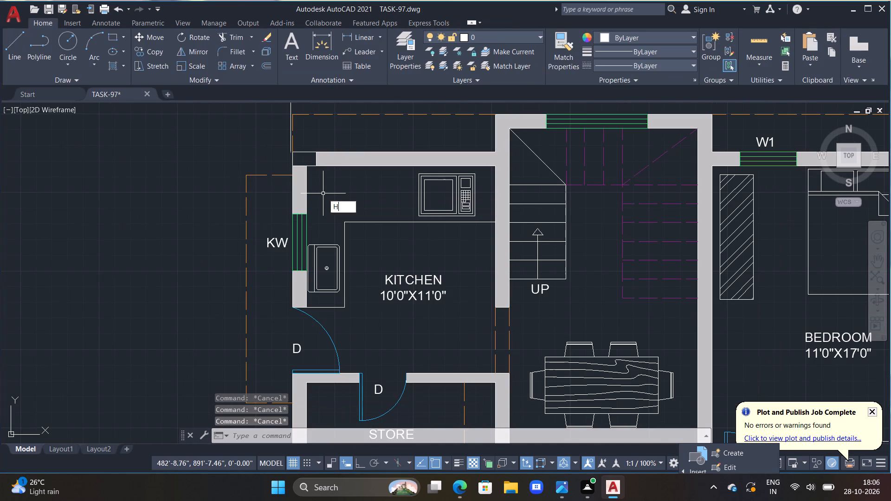
{"action": "left_click", "coordinate": [323, 54]}
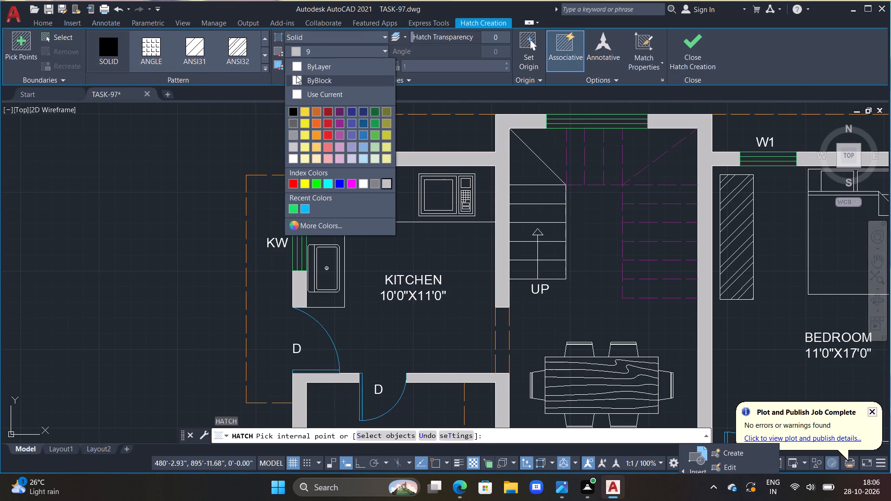
{"action": "left_click", "coordinate": [290, 109]}
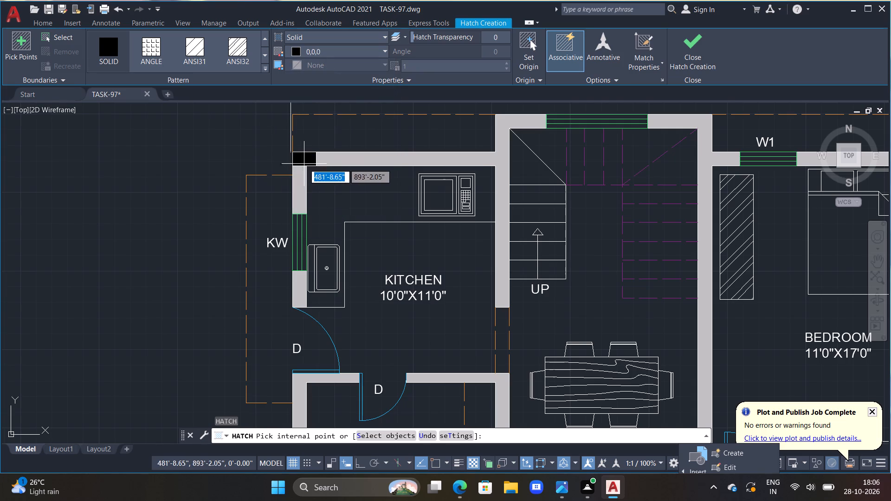
{"action": "left_click", "coordinate": [306, 158]}
{"action": "scroll", "coordinate": [399, 235], "scroll_direction": "down", "scroll_amount": 1}
{"action": "middle_click_drag", "start_coordinate": [360, 263], "coordinate": [170, 72]}
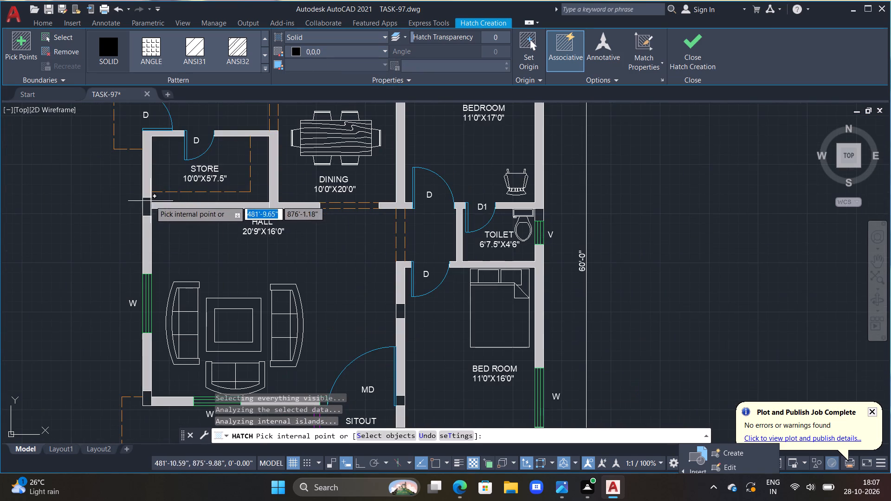
{"action": "scroll", "coordinate": [145, 204], "scroll_direction": "up", "scroll_amount": 1}
{"action": "left_click", "coordinate": [145, 204]}
{"action": "middle_click_drag", "start_coordinate": [187, 256], "coordinate": [221, 174]}
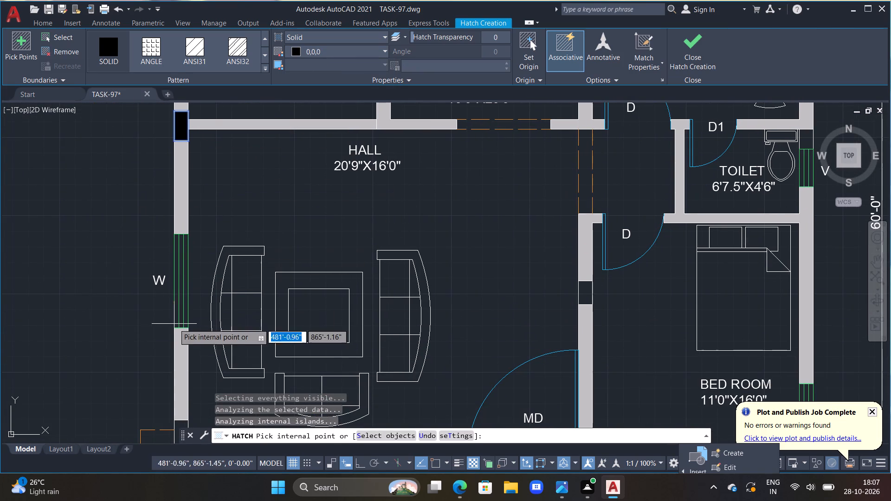
{"action": "middle_click_drag", "start_coordinate": [205, 345], "coordinate": [200, 173]}
{"action": "left_click", "coordinate": [174, 260]}
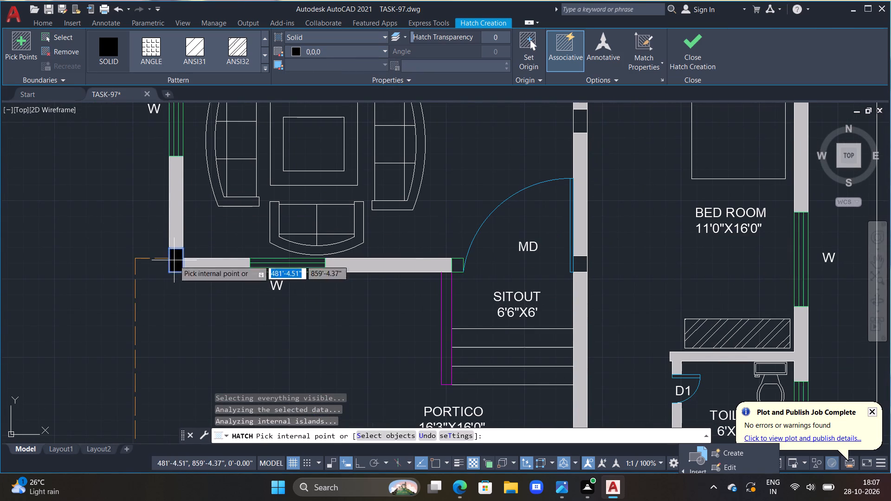
Fill the two columns flanking the MD door opening at the sitout with the black solid hatch.
{"action": "middle_click_drag", "start_coordinate": [329, 307], "coordinate": [207, 311]}
{"action": "scroll", "coordinate": [315, 264], "scroll_direction": "up", "scroll_amount": 1}
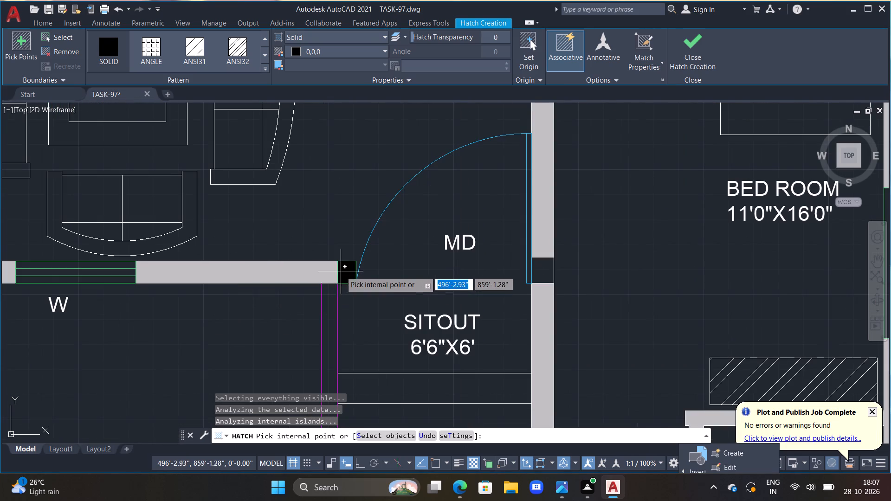
{"action": "left_click", "coordinate": [347, 273]}
{"action": "middle_click_drag", "start_coordinate": [376, 287], "coordinate": [54, 302]}
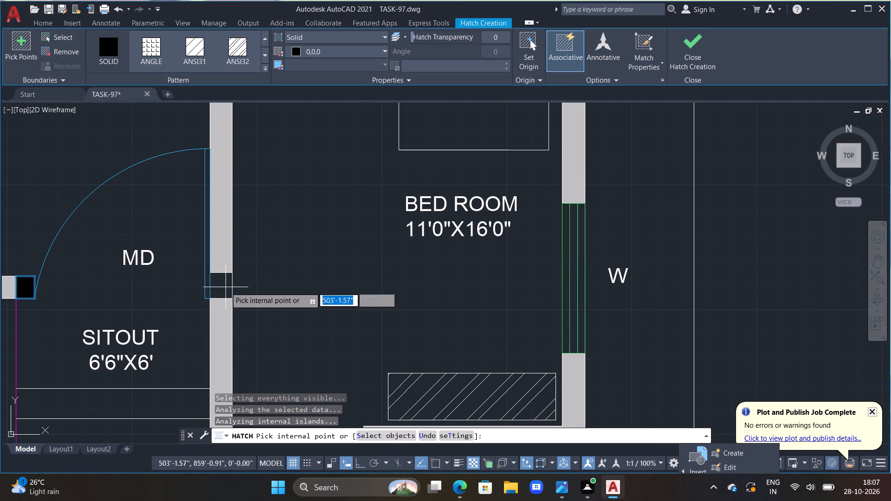
{"action": "left_click", "coordinate": [226, 287]}
Fill the outer-wall columns at the 6'X5' toilet corner, above the 6'7.5"X4'6" toilet's vent and at the 11'0"X17'0" bedroom corner in black; finish the hatch.
{"action": "middle_click_drag", "start_coordinate": [333, 292], "coordinate": [0, 242]}
{"action": "scroll", "coordinate": [226, 278], "scroll_direction": "down", "scroll_amount": 3}
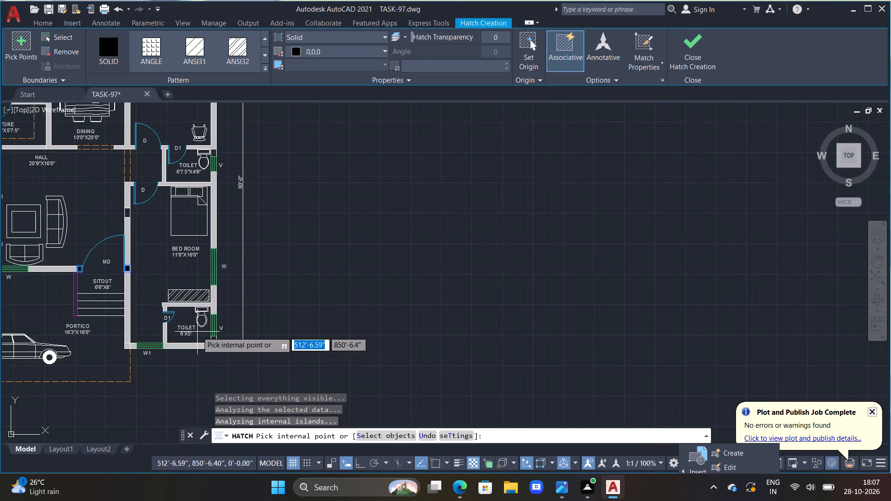
{"action": "scroll", "coordinate": [212, 352], "scroll_direction": "up", "scroll_amount": 3}
{"action": "left_click", "coordinate": [206, 328]}
{"action": "scroll", "coordinate": [205, 270], "scroll_direction": "down", "scroll_amount": 2}
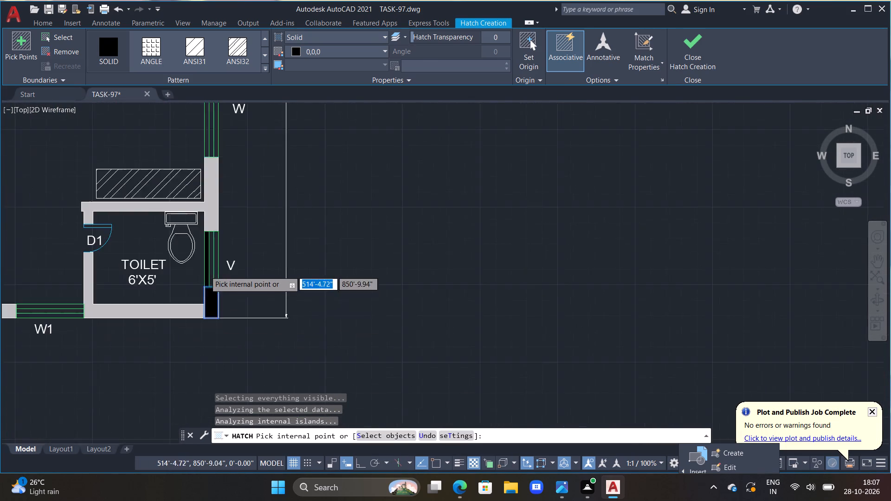
{"action": "scroll", "coordinate": [205, 271], "scroll_direction": "down", "scroll_amount": 1}
{"action": "middle_click_drag", "start_coordinate": [95, 270], "coordinate": [112, 409]}
{"action": "middle_click_drag", "start_coordinate": [168, 253], "coordinate": [170, 292]}
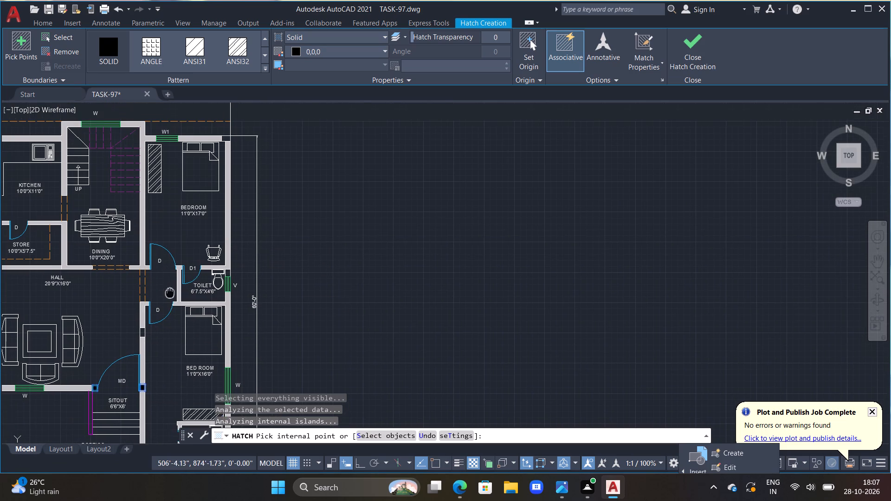
{"action": "scroll", "coordinate": [233, 270], "scroll_direction": "up", "scroll_amount": 3}
{"action": "left_click", "coordinate": [207, 279]}
{"action": "scroll", "coordinate": [139, 200], "scroll_direction": "down", "scroll_amount": 2}
{"action": "middle_click_drag", "start_coordinate": [95, 150], "coordinate": [220, 351]}
{"action": "scroll", "coordinate": [282, 221], "scroll_direction": "up", "scroll_amount": 1}
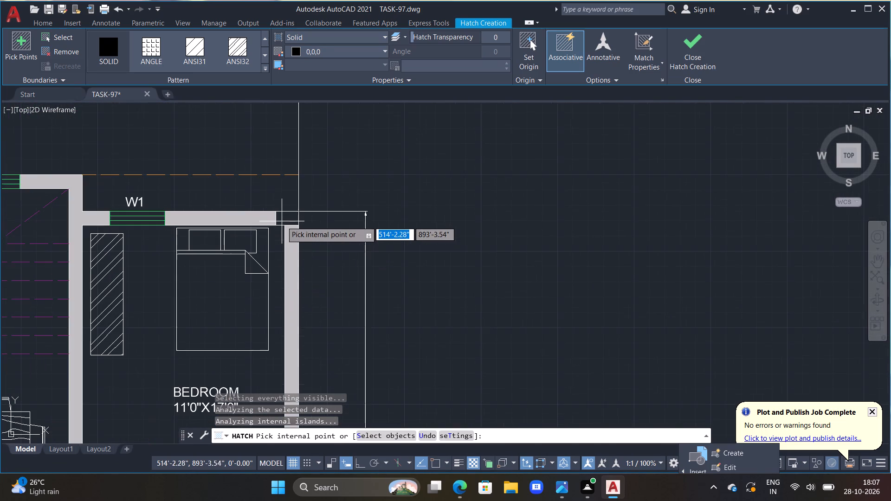
{"action": "left_click", "coordinate": [284, 219]}
{"action": "scroll", "coordinate": [259, 243], "scroll_direction": "down", "scroll_amount": 2}
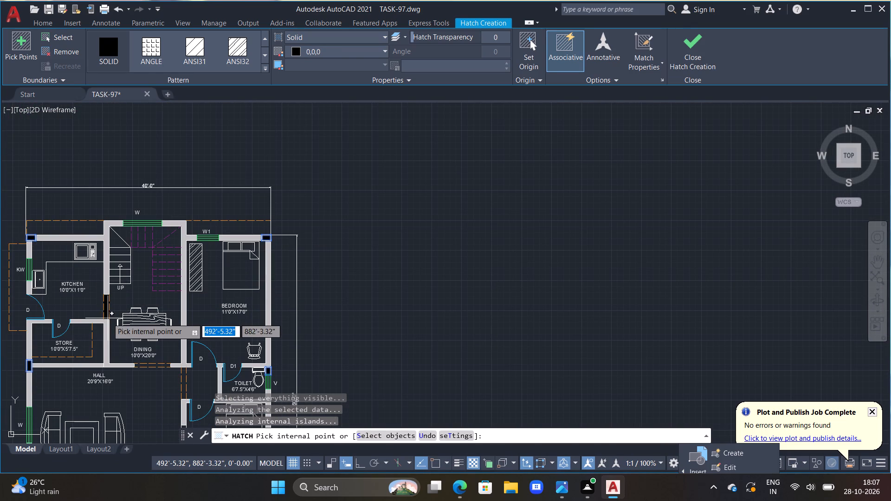
{"action": "key", "text": "Escape"}
{"action": "key", "text": "Escape"}
{"action": "key", "text": "Escape"}
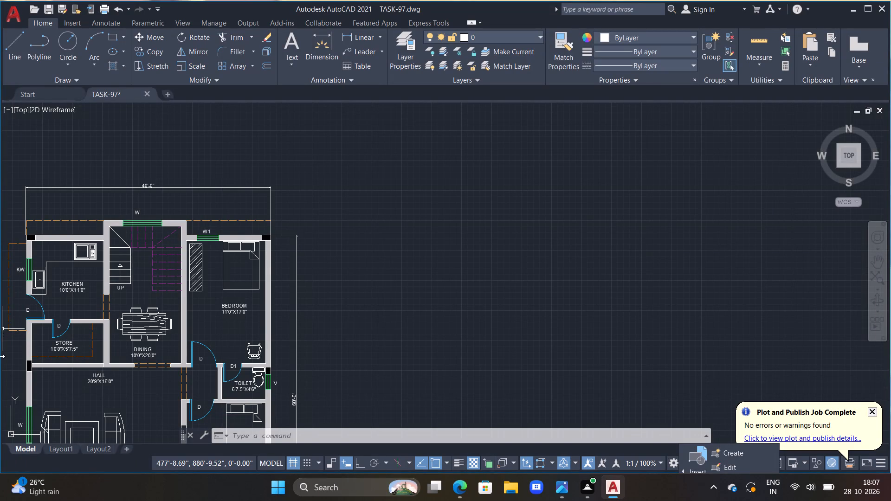
Start a plot of the model with the AutoCAD PDF (High Quality Print).pc3 plotter and inches as the scale unit.
{"action": "scroll", "coordinate": [14, 316], "scroll_direction": "down", "scroll_amount": 1}
{"action": "middle_click_drag", "start_coordinate": [57, 312], "coordinate": [181, 245]}
{"action": "middle_click_drag", "start_coordinate": [195, 258], "coordinate": [241, 228]}
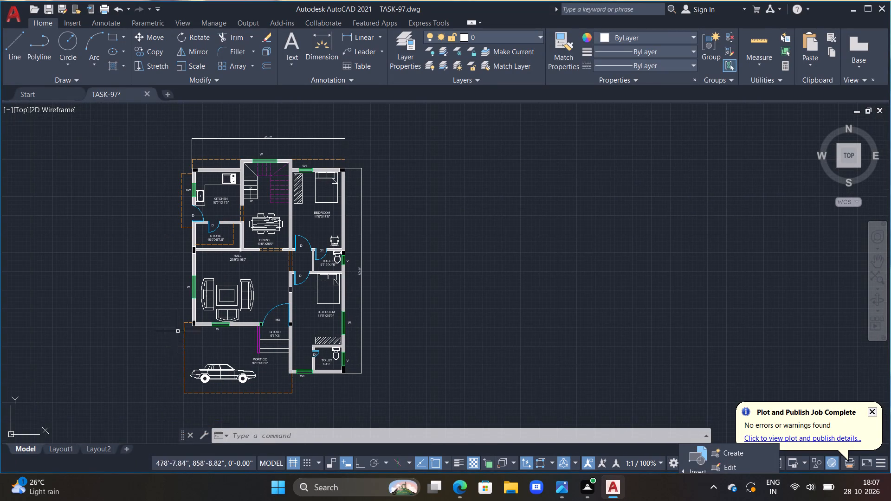
{"action": "left_click", "coordinate": [13, 15]}
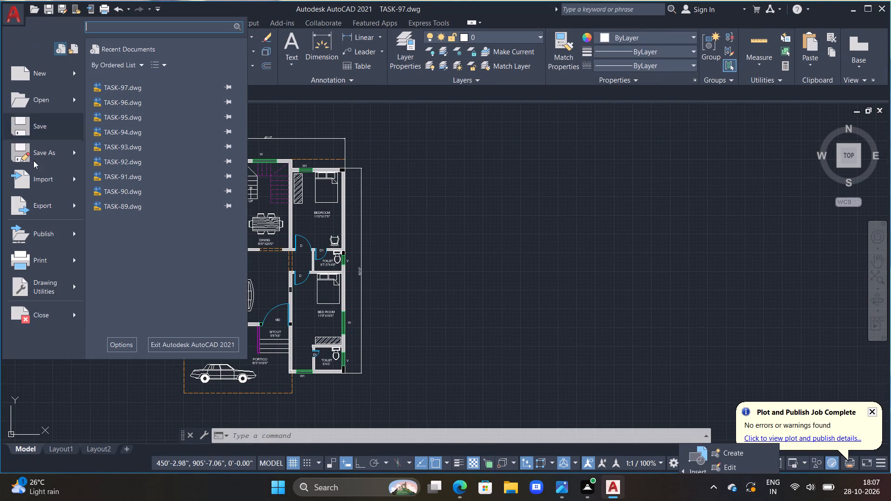
{"action": "left_click", "coordinate": [36, 256]}
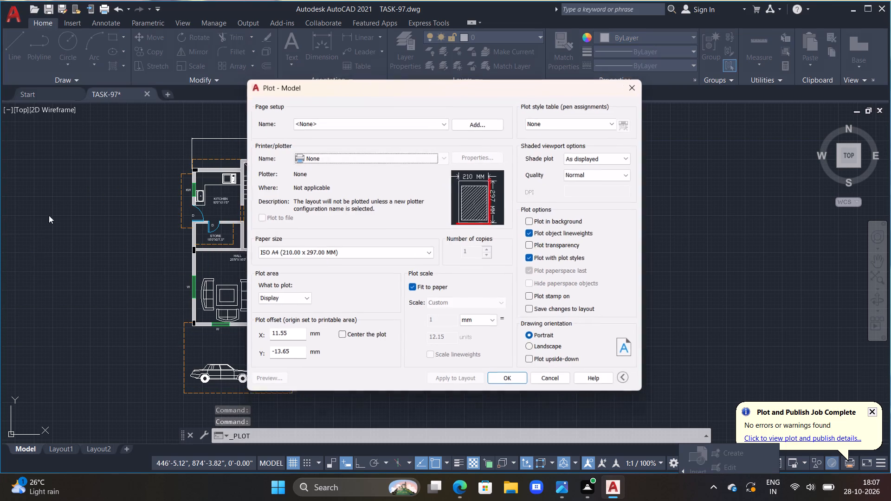
{"action": "left_click", "coordinate": [322, 156]}
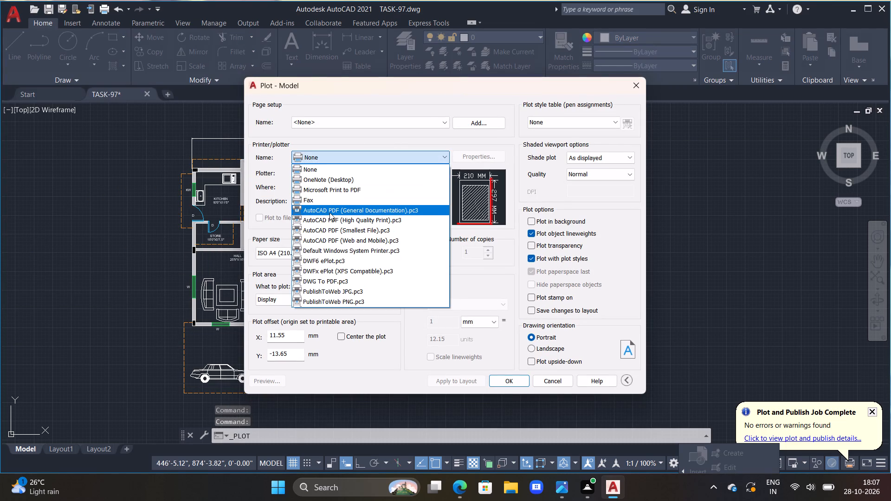
{"action": "left_click_drag", "start_coordinate": [335, 219], "coordinate": [335, 225]}
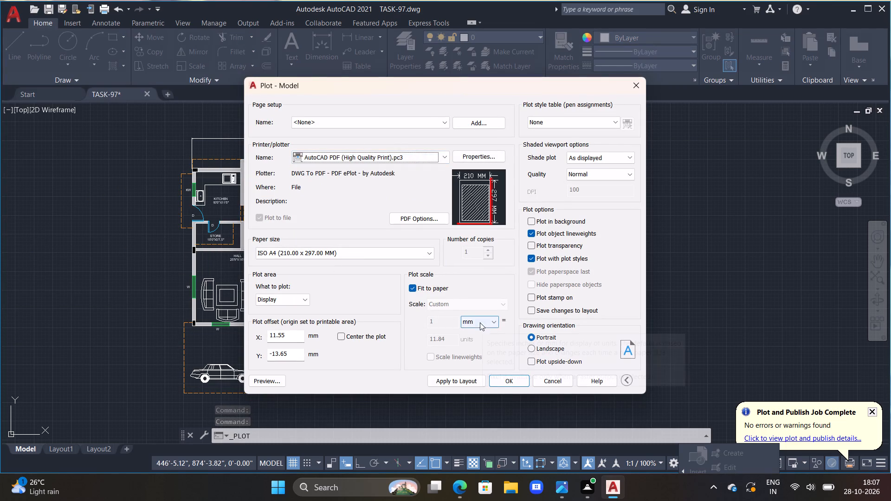
{"action": "left_click", "coordinate": [480, 322]}
{"action": "left_click", "coordinate": [478, 332]}
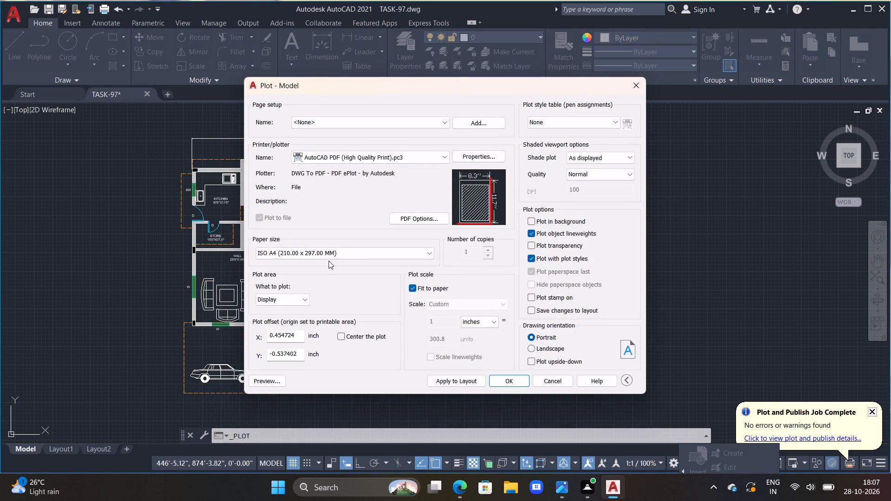
Set the plot area to a window enclosing the whole floor plan with its dimensions and portico.
{"action": "left_click", "coordinate": [289, 298]}
{"action": "left_click", "coordinate": [280, 332]}
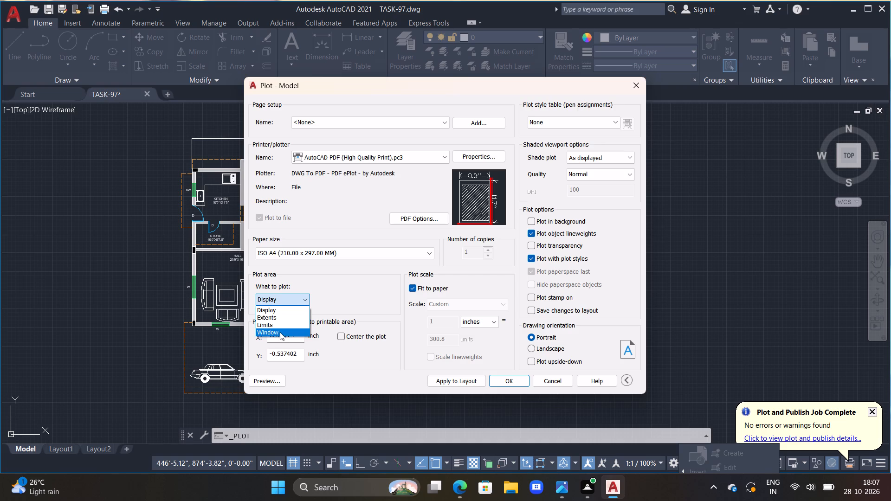
{"action": "scroll", "coordinate": [156, 256], "scroll_direction": "down", "scroll_amount": 2}
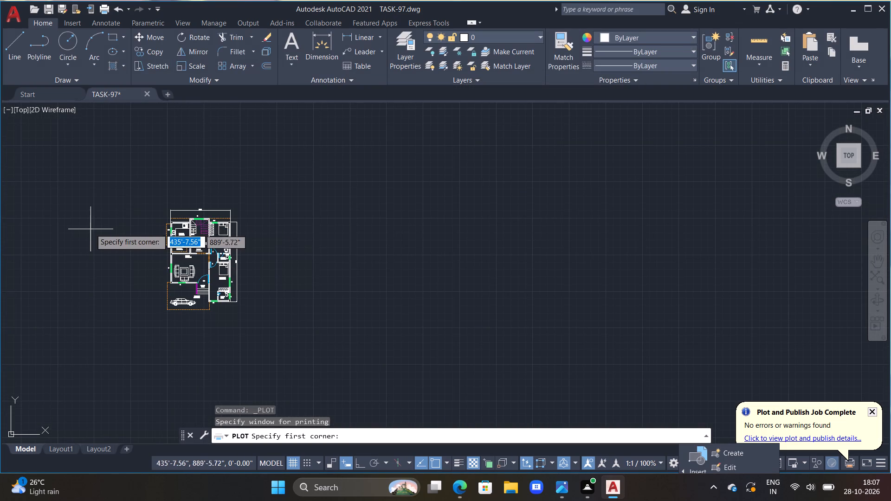
{"action": "left_click_drag", "start_coordinate": [99, 195], "coordinate": [104, 200]}
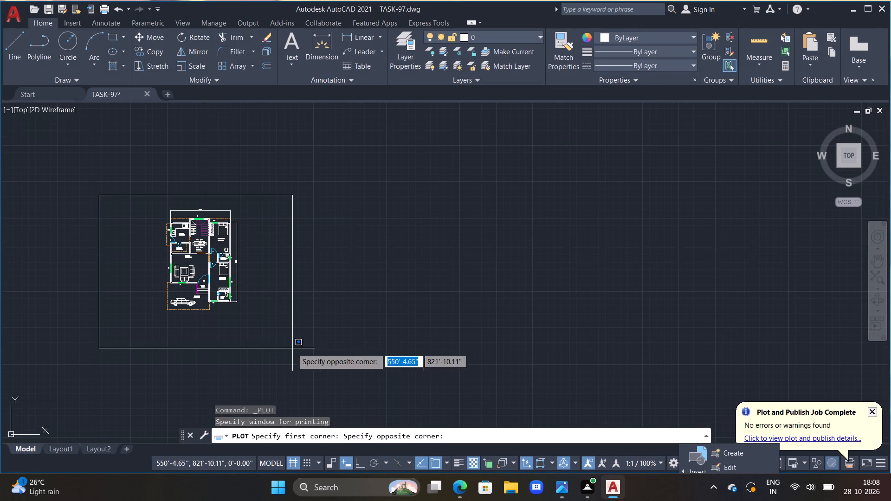
{"action": "left_click", "coordinate": [309, 348]}
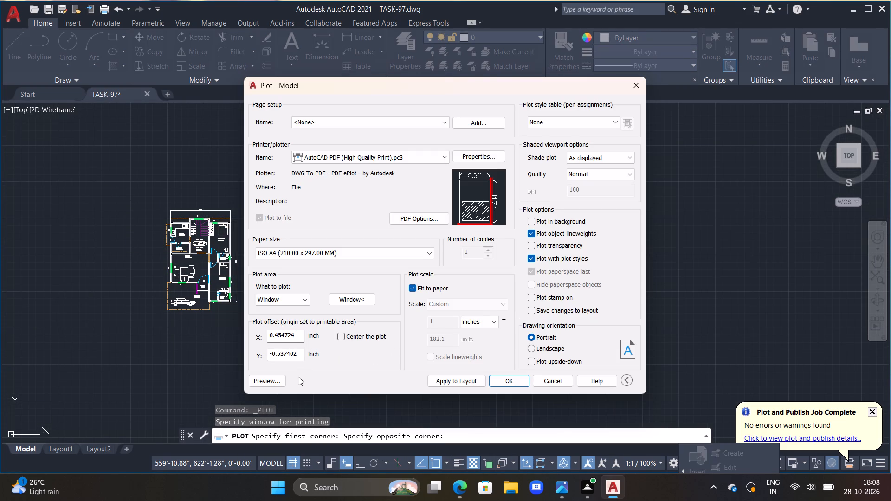
Preview the plot and examine the walls, columns, doors and labels, and close the preview.
{"action": "left_click", "coordinate": [273, 382]}
{"action": "scroll", "coordinate": [452, 323], "scroll_direction": "up", "scroll_amount": 2}
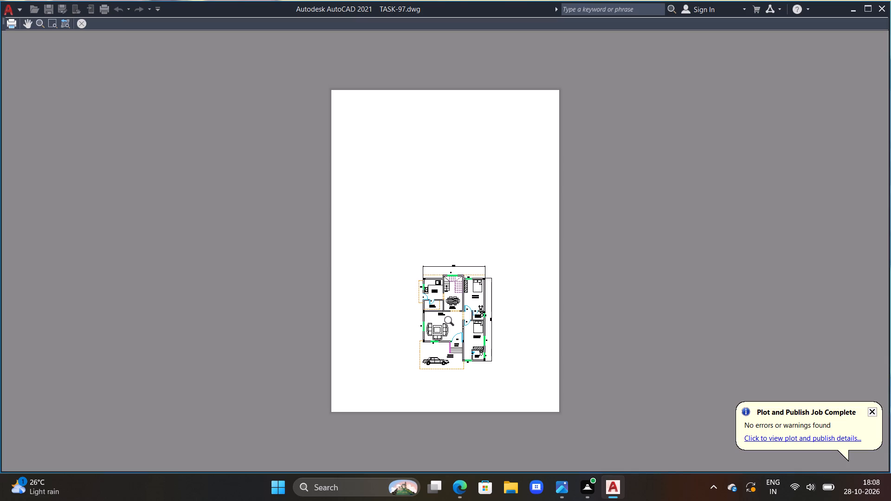
{"action": "middle_click_drag", "start_coordinate": [451, 321], "coordinate": [242, 304]}
{"action": "scroll", "coordinate": [242, 304], "scroll_direction": "up", "scroll_amount": 2}
{"action": "scroll", "coordinate": [272, 253], "scroll_direction": "up", "scroll_amount": 2}
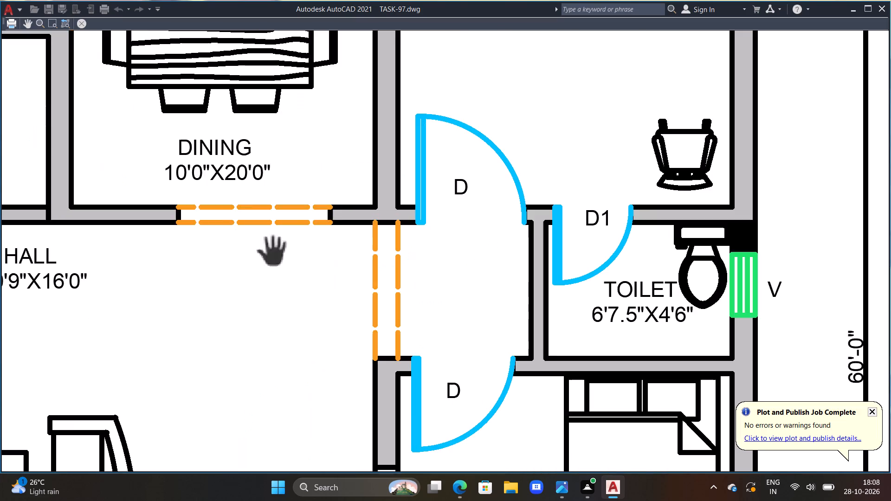
{"action": "scroll", "coordinate": [267, 263], "scroll_direction": "down", "scroll_amount": 5}
{"action": "scroll", "coordinate": [265, 272], "scroll_direction": "up", "scroll_amount": 2}
{"action": "scroll", "coordinate": [265, 271], "scroll_direction": "down", "scroll_amount": 1}
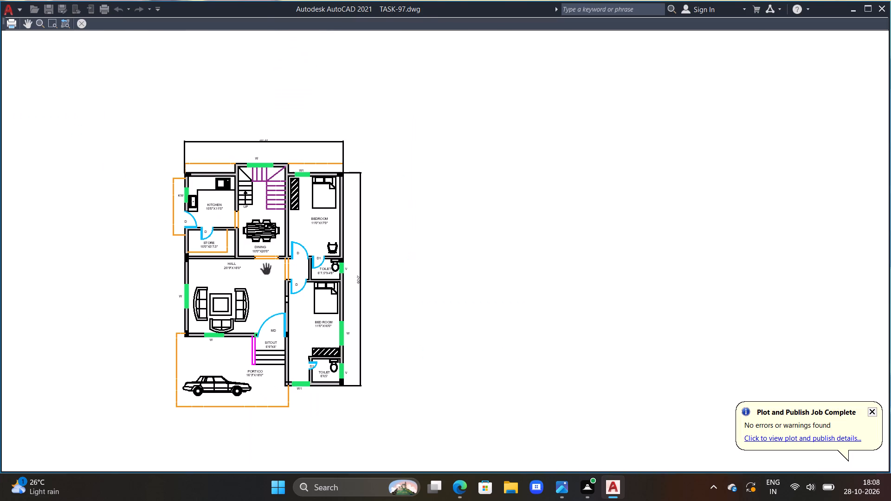
{"action": "left_click", "coordinate": [80, 25]}
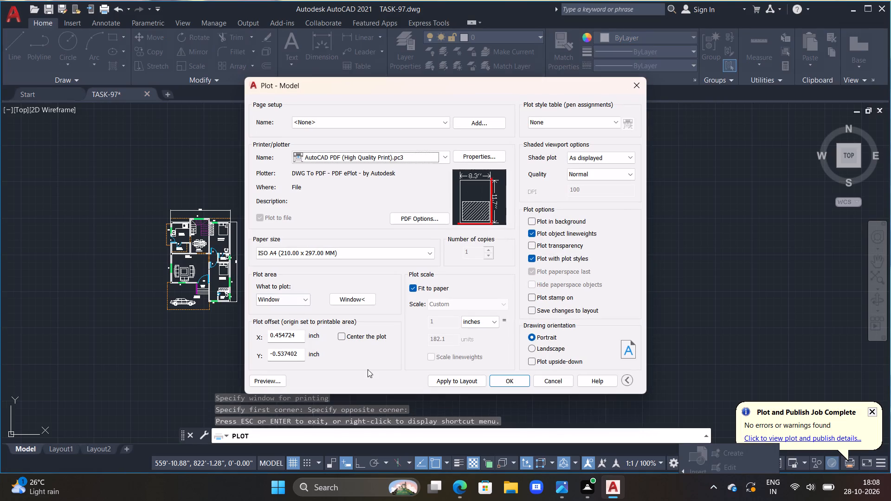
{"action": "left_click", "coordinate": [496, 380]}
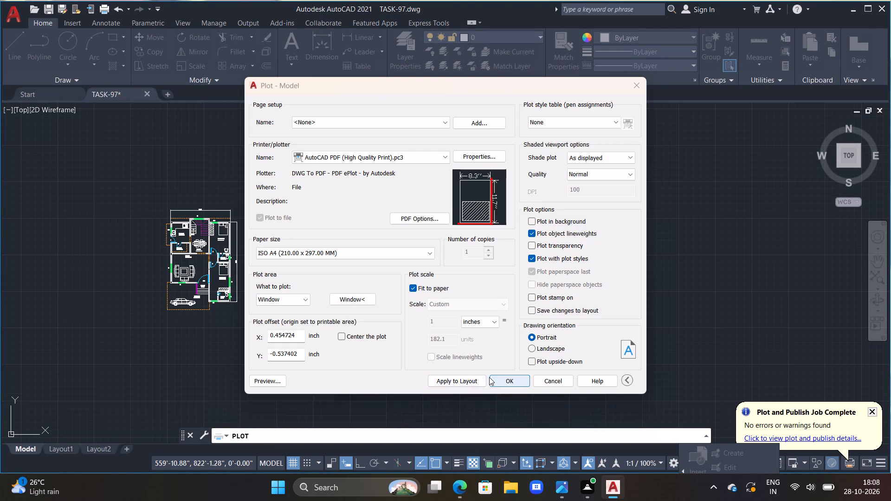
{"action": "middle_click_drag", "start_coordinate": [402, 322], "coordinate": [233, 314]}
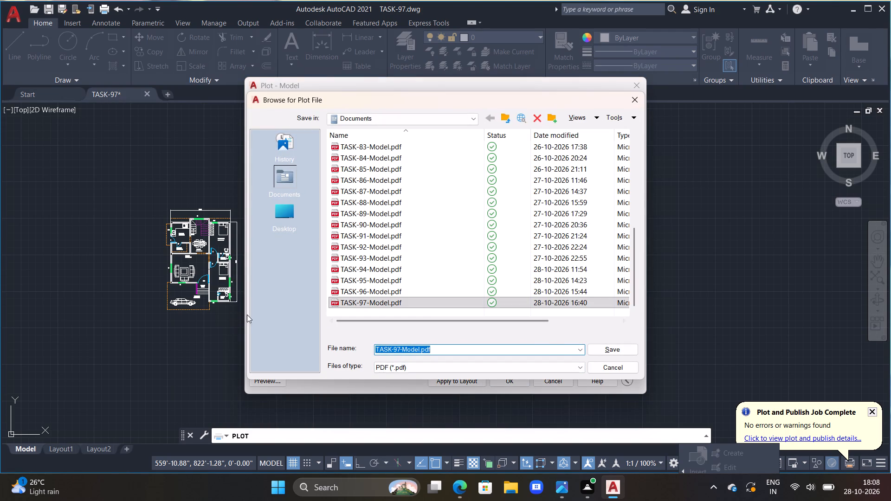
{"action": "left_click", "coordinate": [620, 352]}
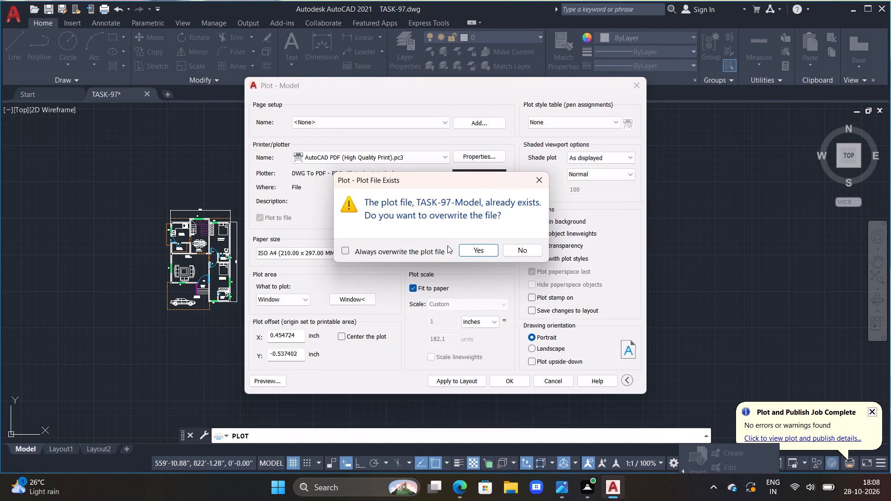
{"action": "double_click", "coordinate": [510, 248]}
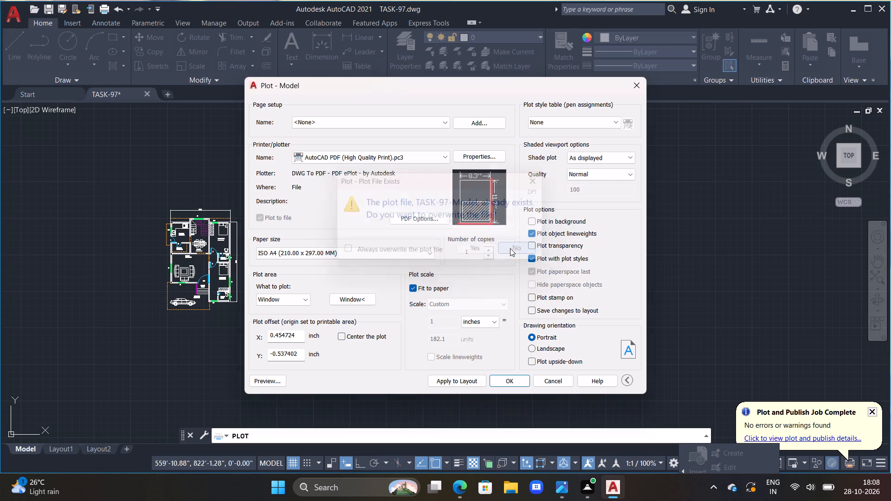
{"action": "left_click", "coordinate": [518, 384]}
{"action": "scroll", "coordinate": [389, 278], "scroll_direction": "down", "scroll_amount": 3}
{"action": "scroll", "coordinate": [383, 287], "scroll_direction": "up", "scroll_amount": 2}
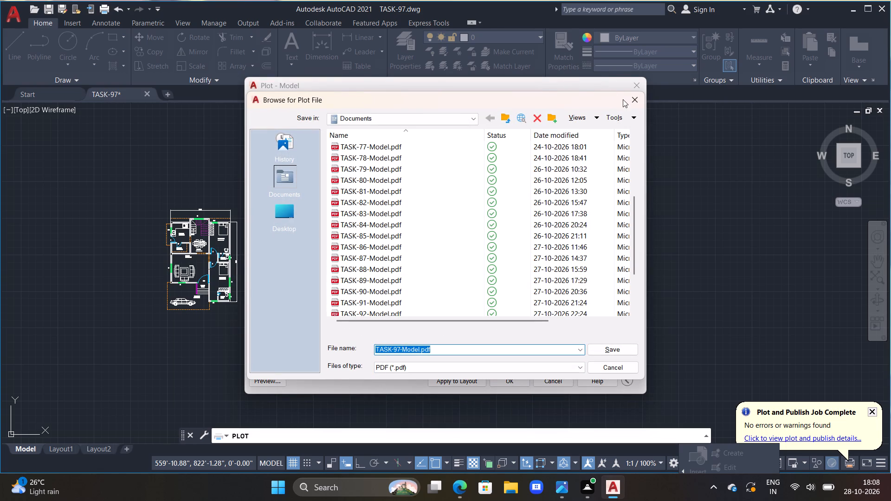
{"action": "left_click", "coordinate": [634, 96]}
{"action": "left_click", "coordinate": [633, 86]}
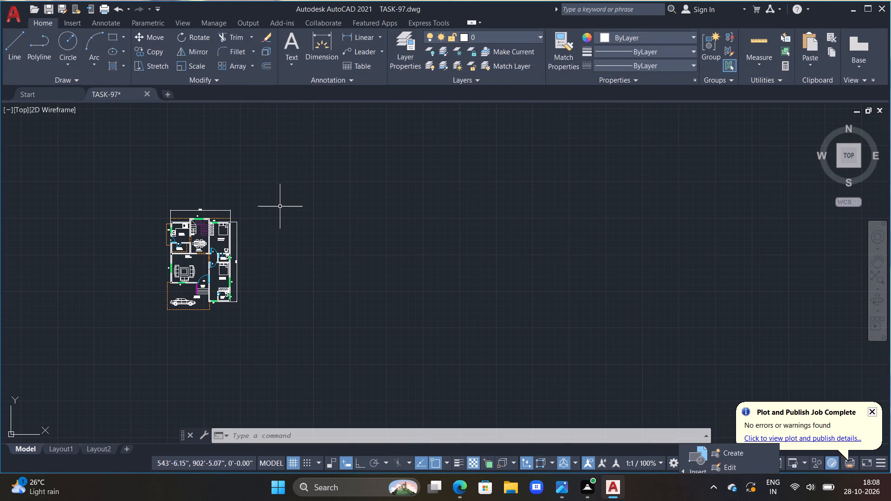
Save the drawing under the new name TASK-98.dwg in the Documents folder.
{"action": "middle_click_drag", "start_coordinate": [317, 215], "coordinate": [345, 213]}
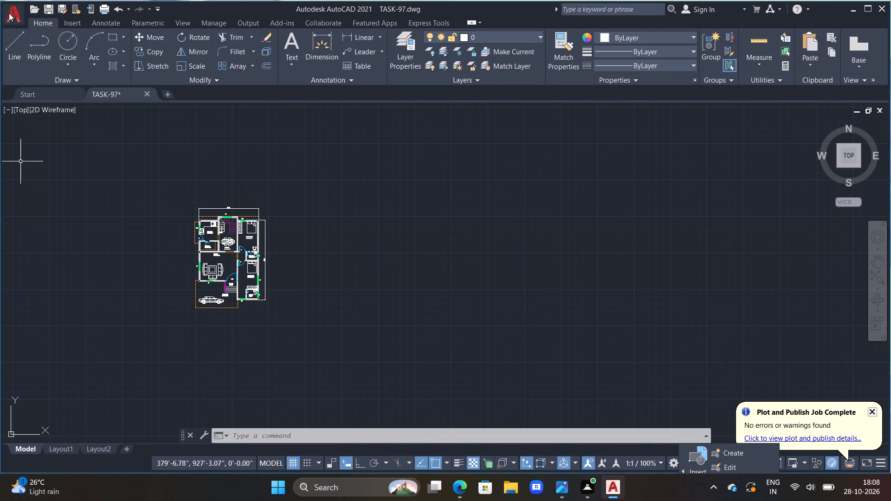
{"action": "left_click", "coordinate": [8, 13]}
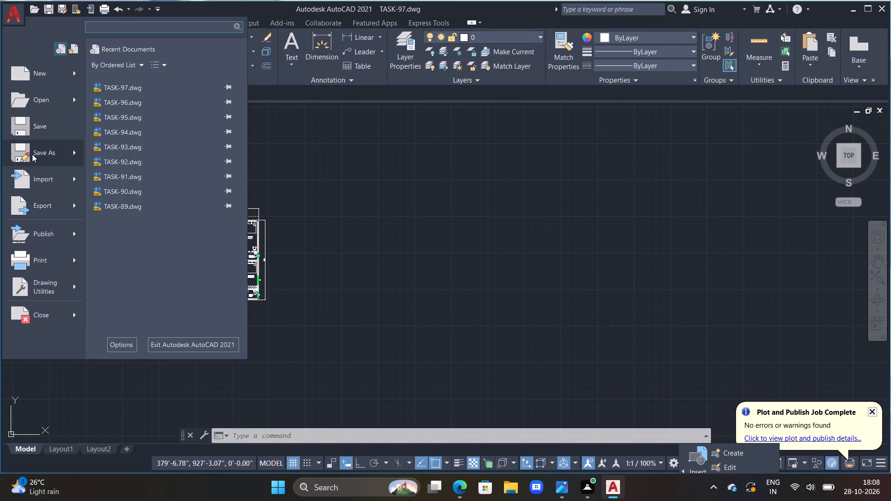
{"action": "left_click", "coordinate": [30, 153]}
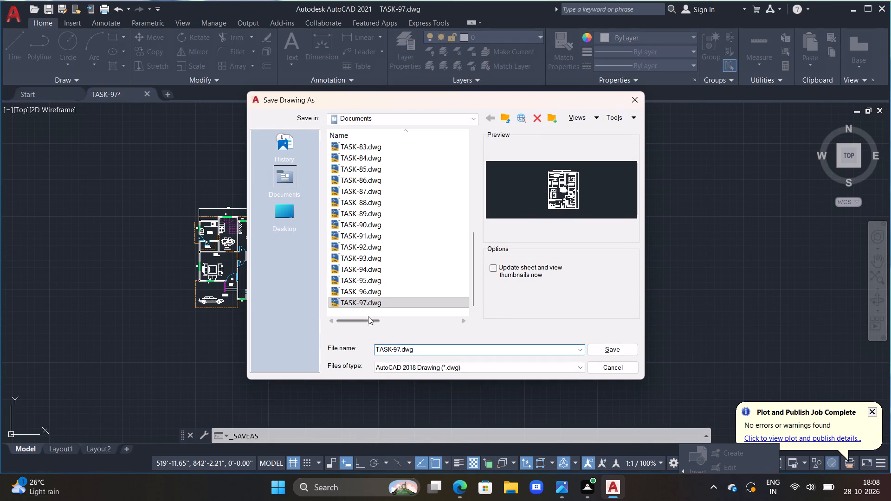
{"action": "scroll", "coordinate": [374, 281], "scroll_direction": "down", "scroll_amount": 2}
{"action": "left_click", "coordinate": [399, 347]}
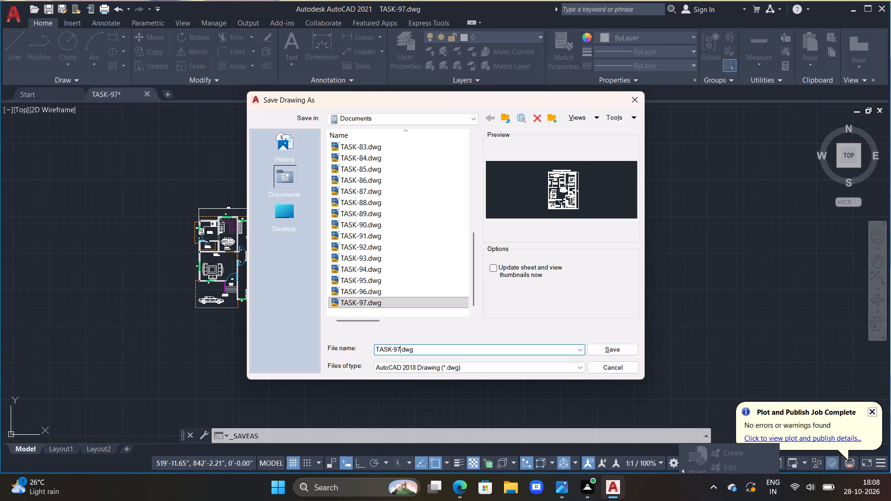
{"action": "key", "text": "BackSpace"}
{"action": "key", "text": "8"}
{"action": "left_click", "coordinate": [613, 346]}
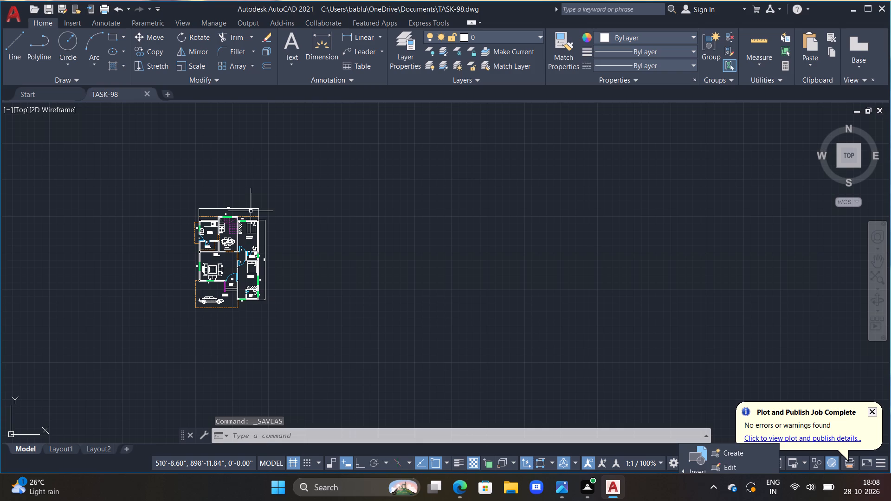
{"action": "key", "text": "ctrl+s"}
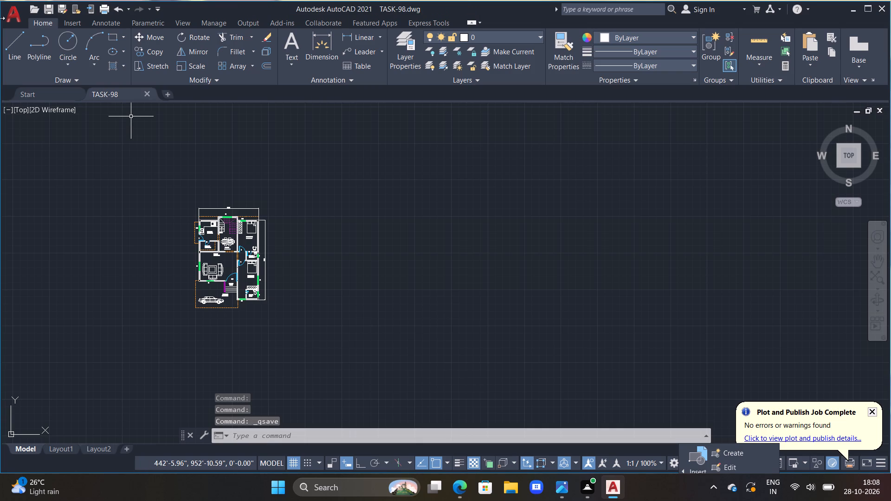
{"action": "key", "text": "ctrl+s"}
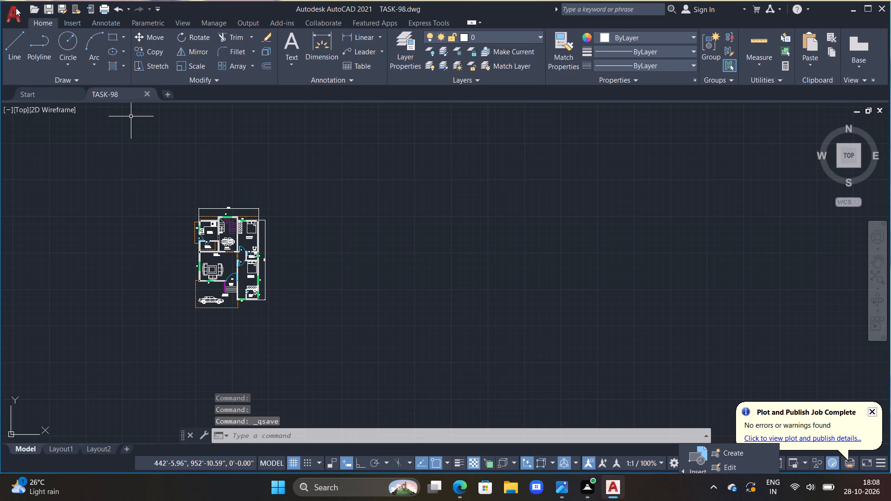
Start a plot of the model with the AutoCAD PDF (High Quality Print).pc3 plotter and inches as the scale unit.
{"action": "left_click", "coordinate": [13, 11]}
{"action": "left_click", "coordinate": [31, 262]}
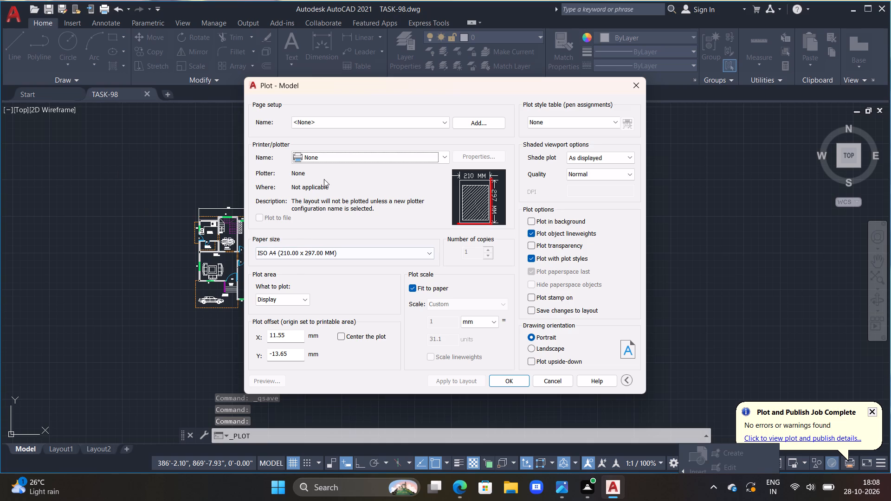
{"action": "double_click", "coordinate": [336, 155]}
{"action": "double_click", "coordinate": [341, 152]}
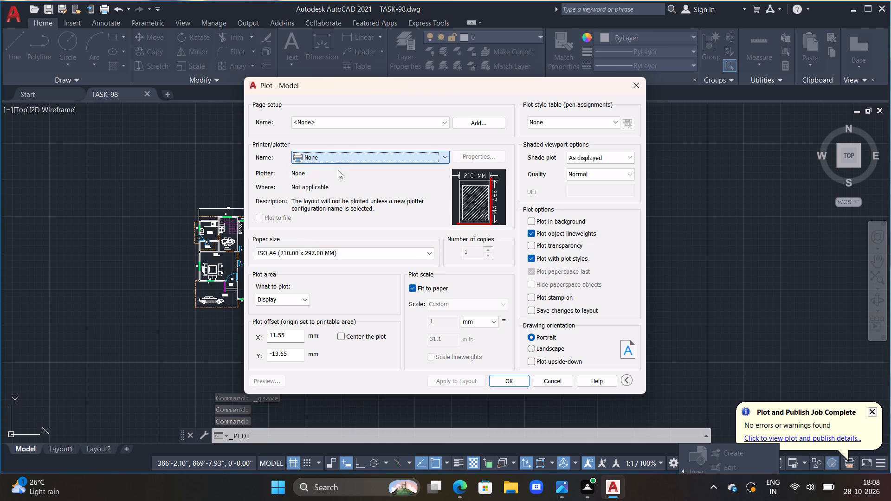
{"action": "left_click", "coordinate": [344, 157]}
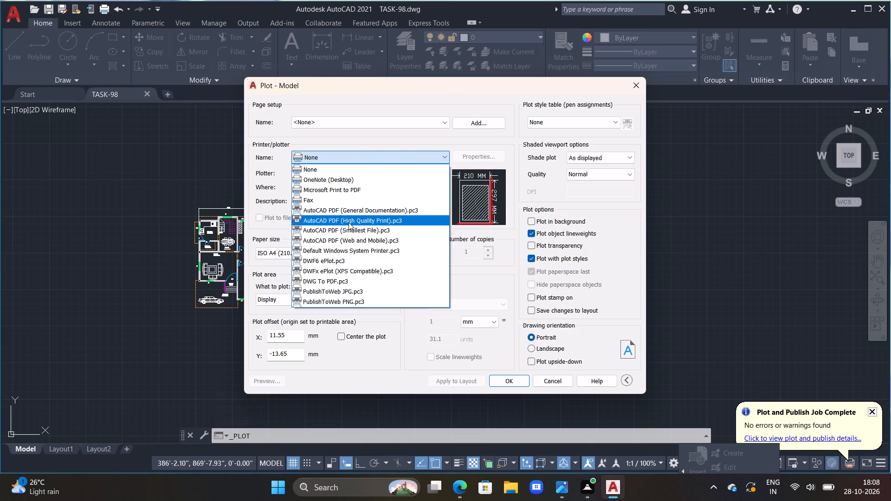
{"action": "left_click", "coordinate": [349, 222]}
{"action": "left_click", "coordinate": [472, 324]}
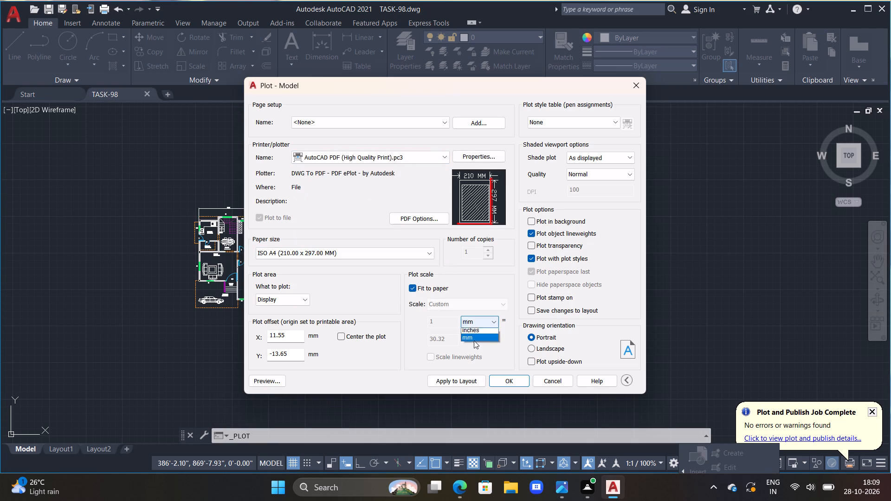
{"action": "left_click", "coordinate": [478, 332]}
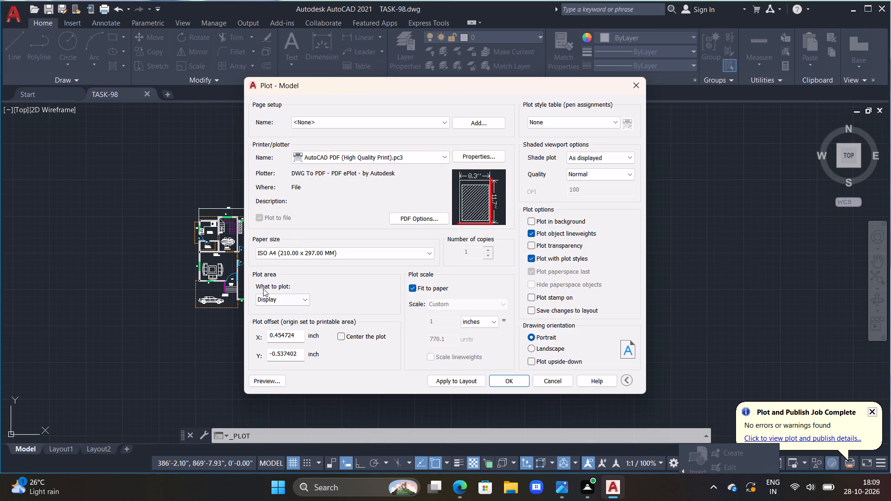
Set the plot area to a window enclosing the whole floor plan with its dimensions and portico.
{"action": "left_click", "coordinate": [271, 295]}
{"action": "left_click", "coordinate": [279, 330]}
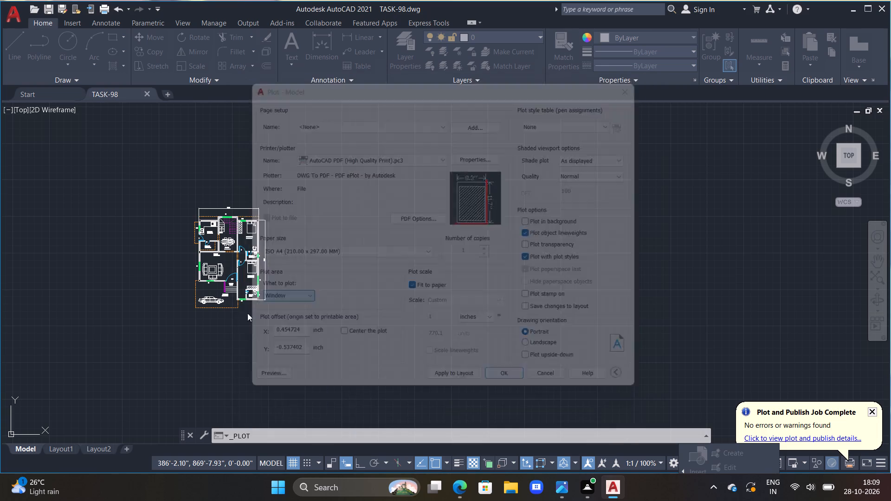
{"action": "left_click_drag", "start_coordinate": [151, 183], "coordinate": [156, 196]}
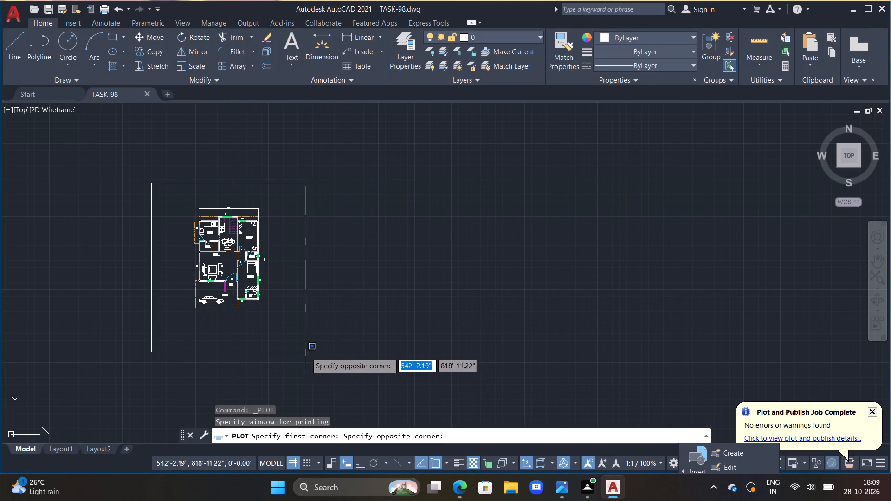
{"action": "left_click", "coordinate": [309, 375]}
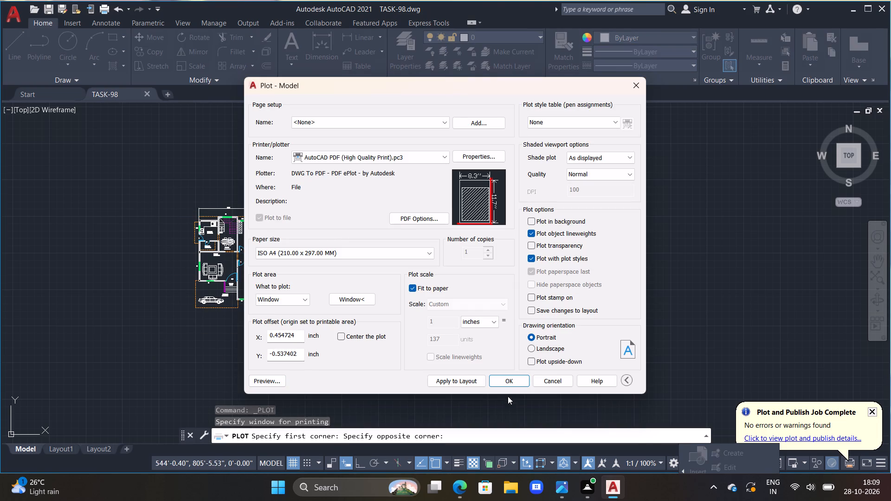
Plot the floor plan to TASK-98-Model.pdf in the Documents folder, look over the resulting PDF and close it.
{"action": "left_click", "coordinate": [510, 377]}
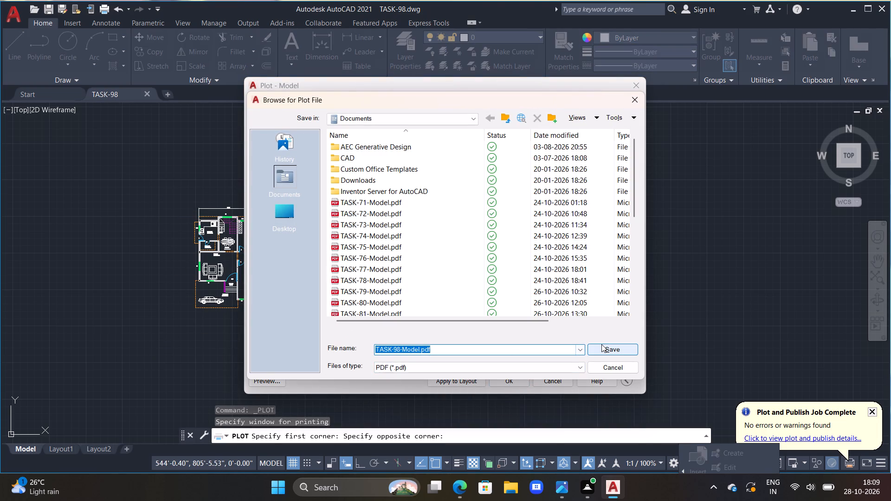
{"action": "left_click", "coordinate": [601, 347]}
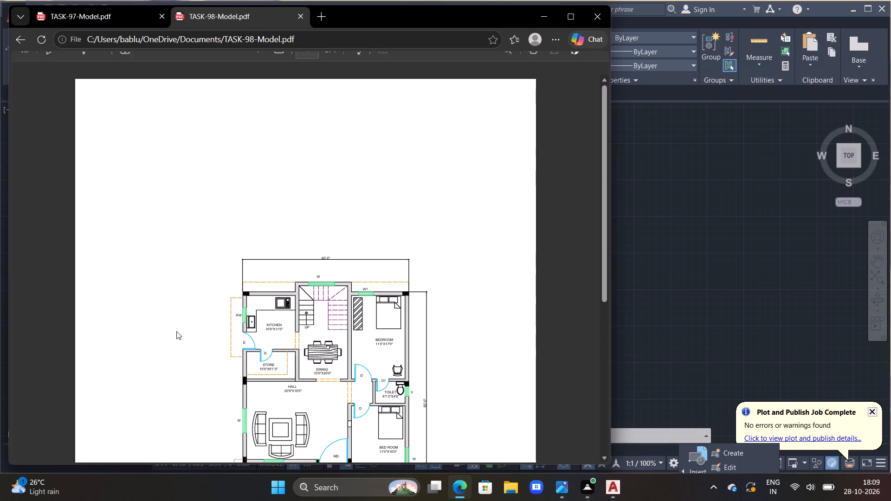
{"action": "scroll", "coordinate": [202, 374], "scroll_direction": "down", "scroll_amount": 3}
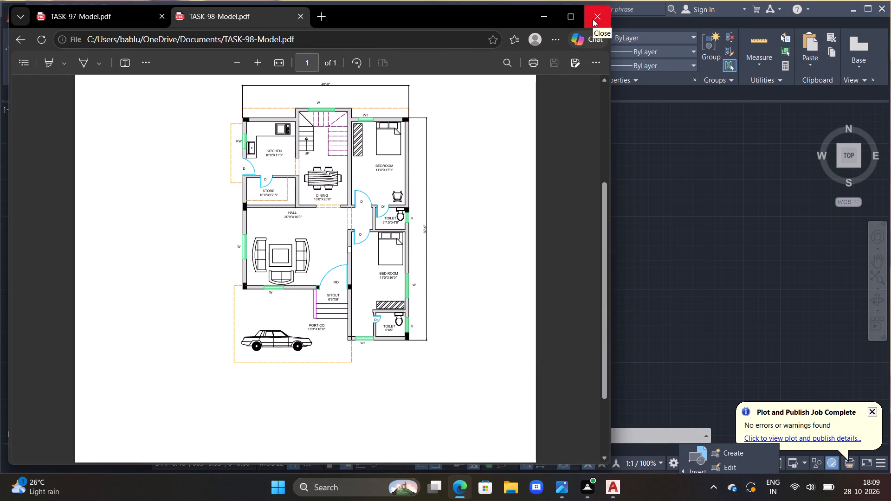
{"action": "left_click", "coordinate": [593, 19]}
{"action": "middle_click_drag", "start_coordinate": [464, 337], "coordinate": [452, 259]}
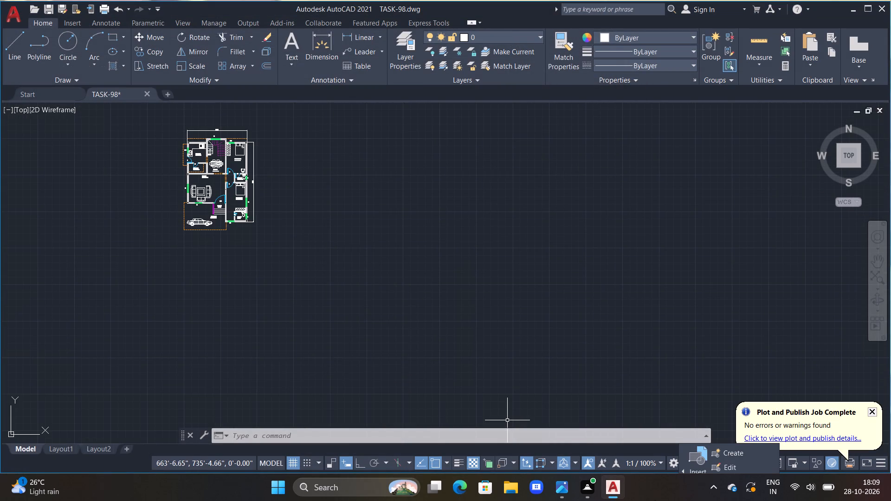